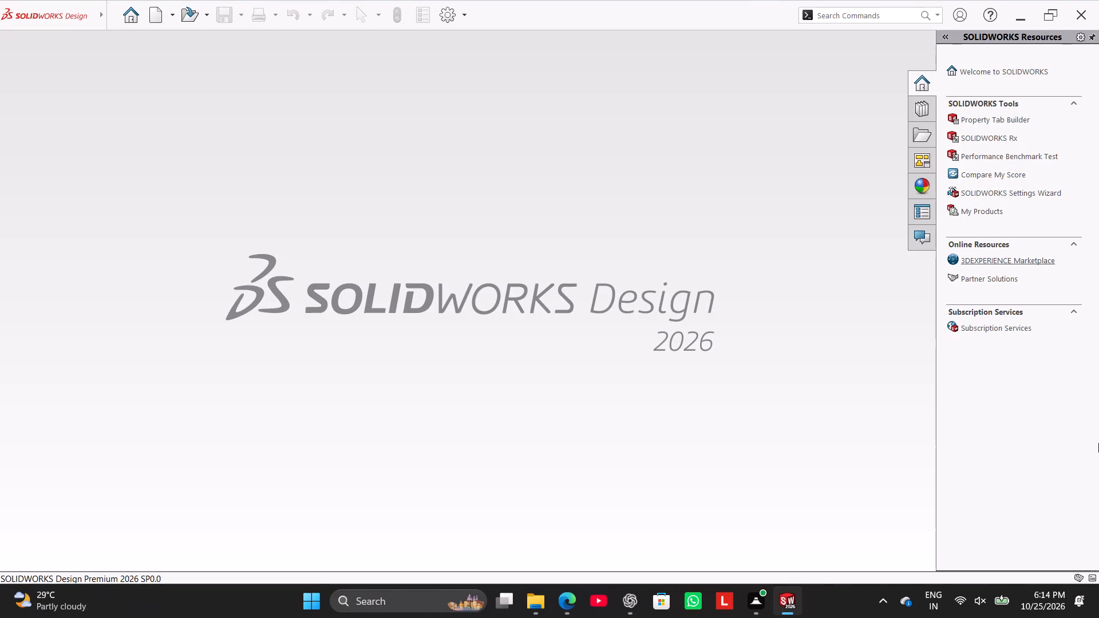
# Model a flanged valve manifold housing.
# Create a new part document.
pyautogui.click(161, 18)
pyautogui.click(465, 447)
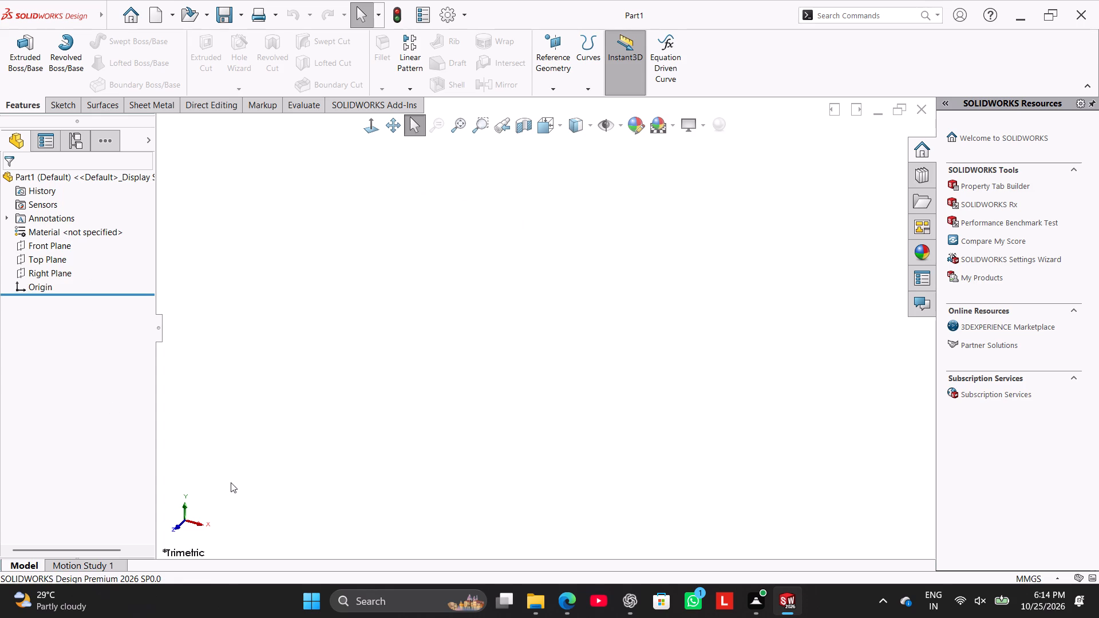
# Switch to the ChatGPT page in Edge, enlarge the SolidWorks Exercise-263 drawing to examine it, and return to SOLIDWORKS.
pyautogui.click(628, 608)
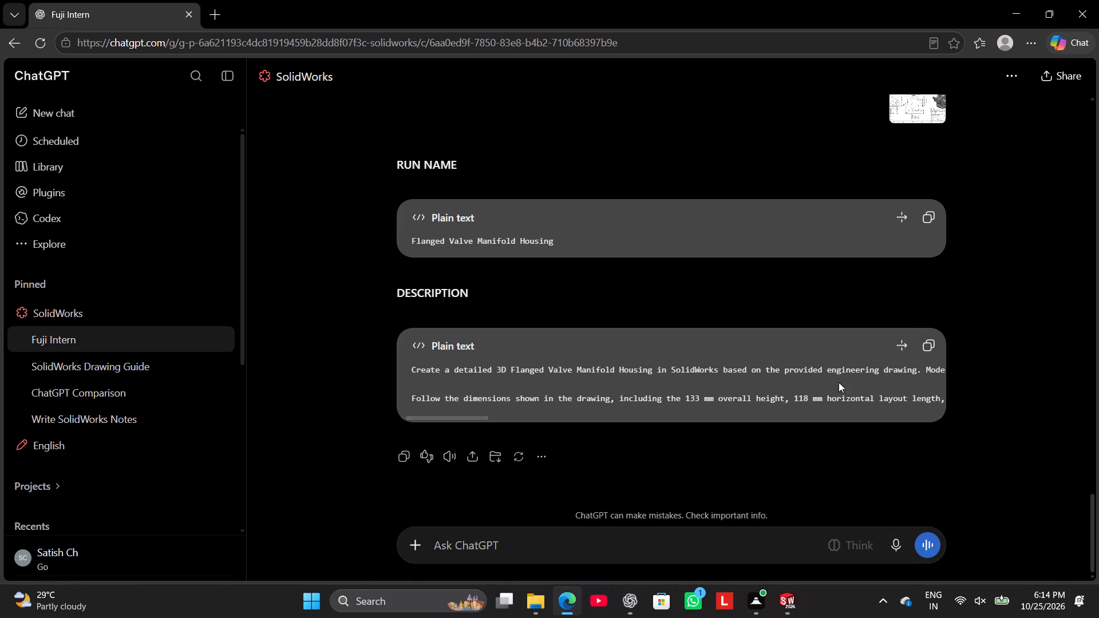
pyautogui.scroll(1, 963, 196)
pyautogui.click(916, 247)
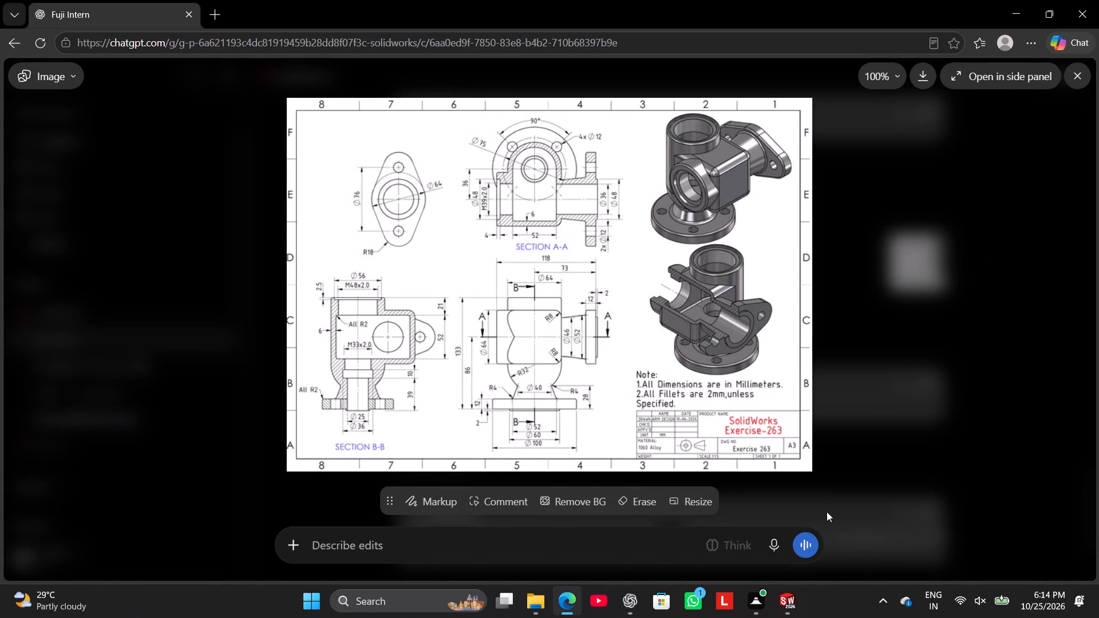
pyautogui.click(789, 613)
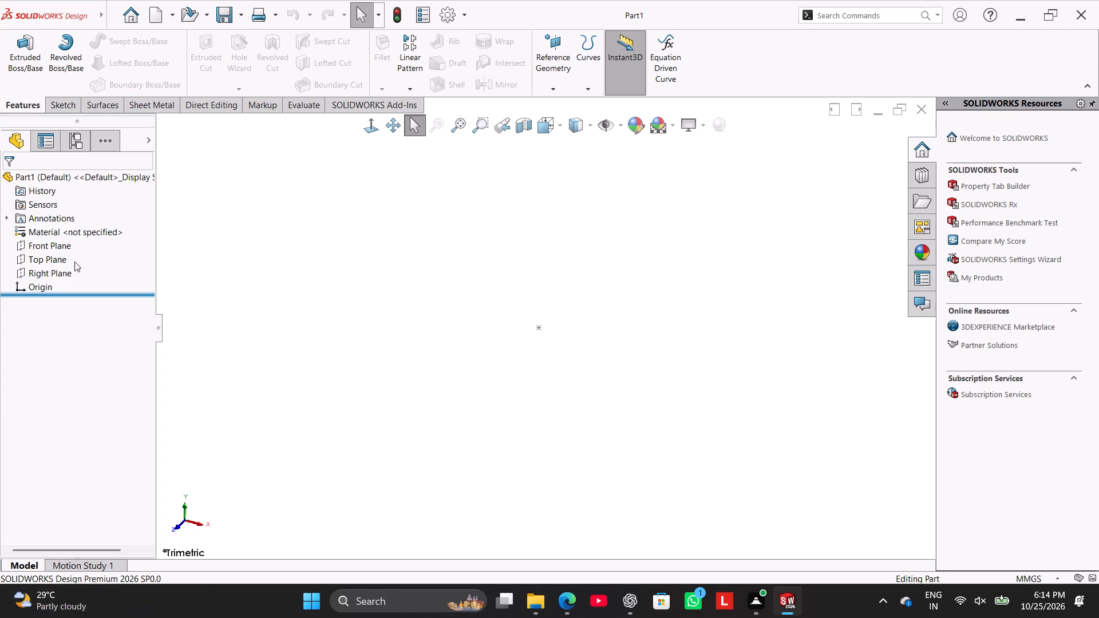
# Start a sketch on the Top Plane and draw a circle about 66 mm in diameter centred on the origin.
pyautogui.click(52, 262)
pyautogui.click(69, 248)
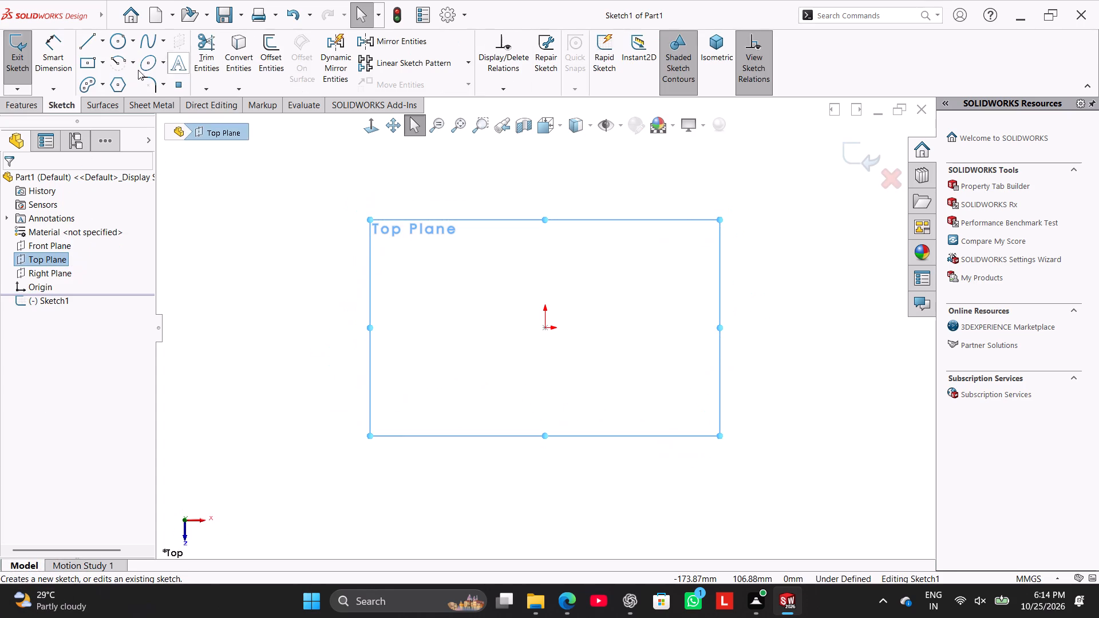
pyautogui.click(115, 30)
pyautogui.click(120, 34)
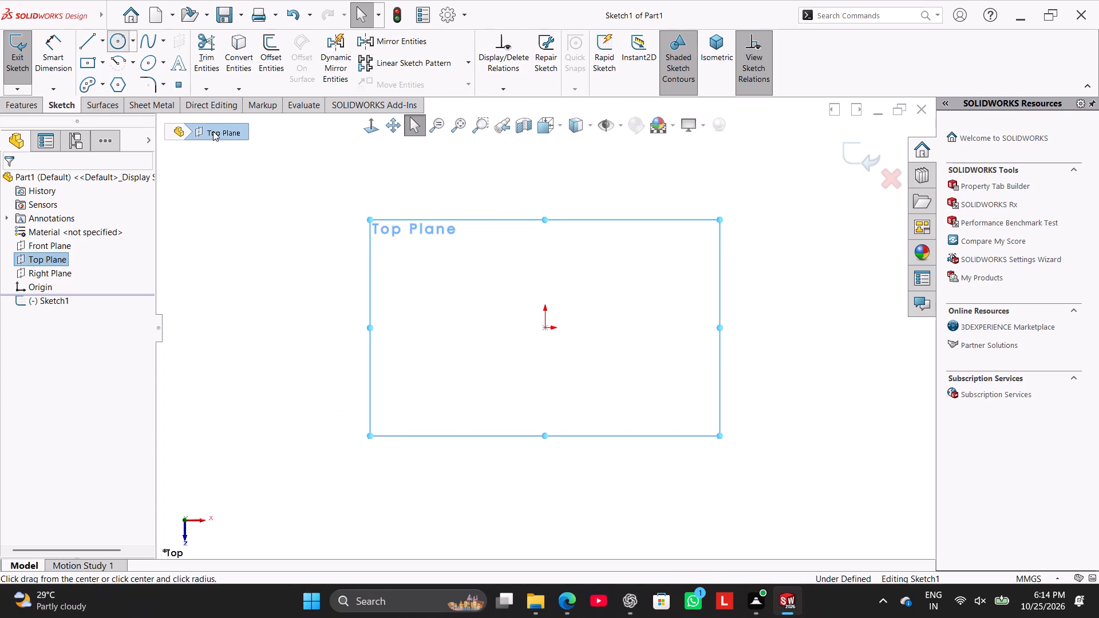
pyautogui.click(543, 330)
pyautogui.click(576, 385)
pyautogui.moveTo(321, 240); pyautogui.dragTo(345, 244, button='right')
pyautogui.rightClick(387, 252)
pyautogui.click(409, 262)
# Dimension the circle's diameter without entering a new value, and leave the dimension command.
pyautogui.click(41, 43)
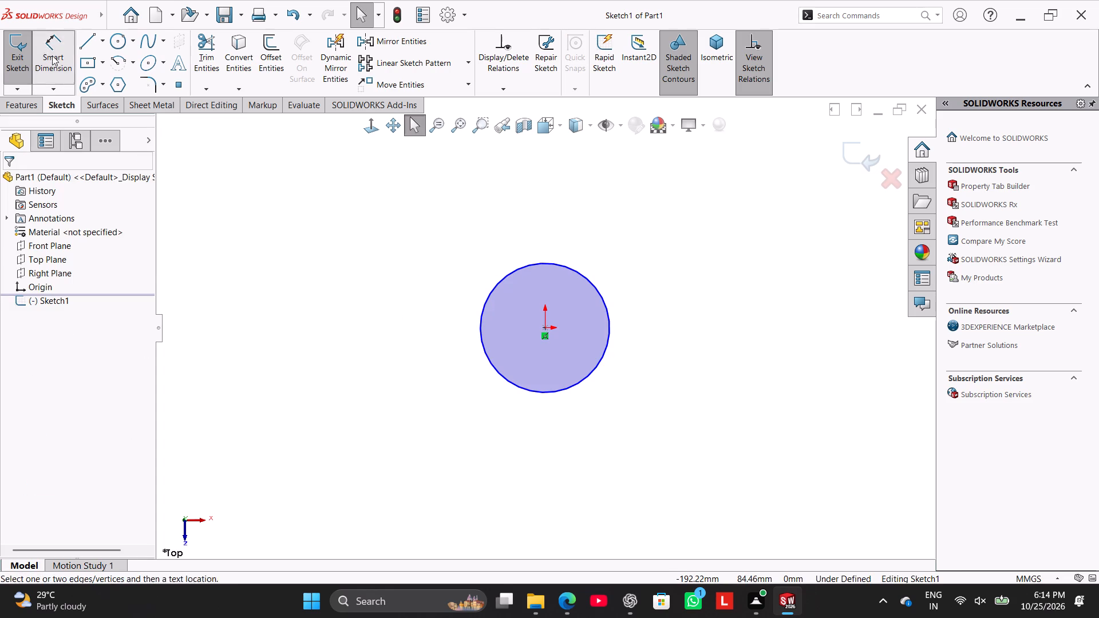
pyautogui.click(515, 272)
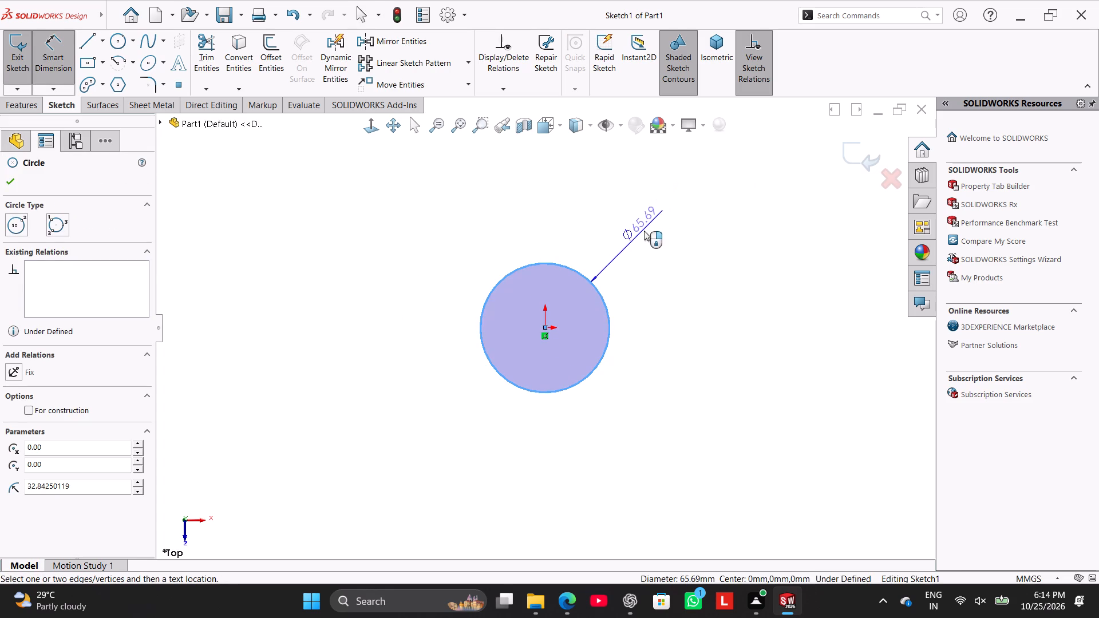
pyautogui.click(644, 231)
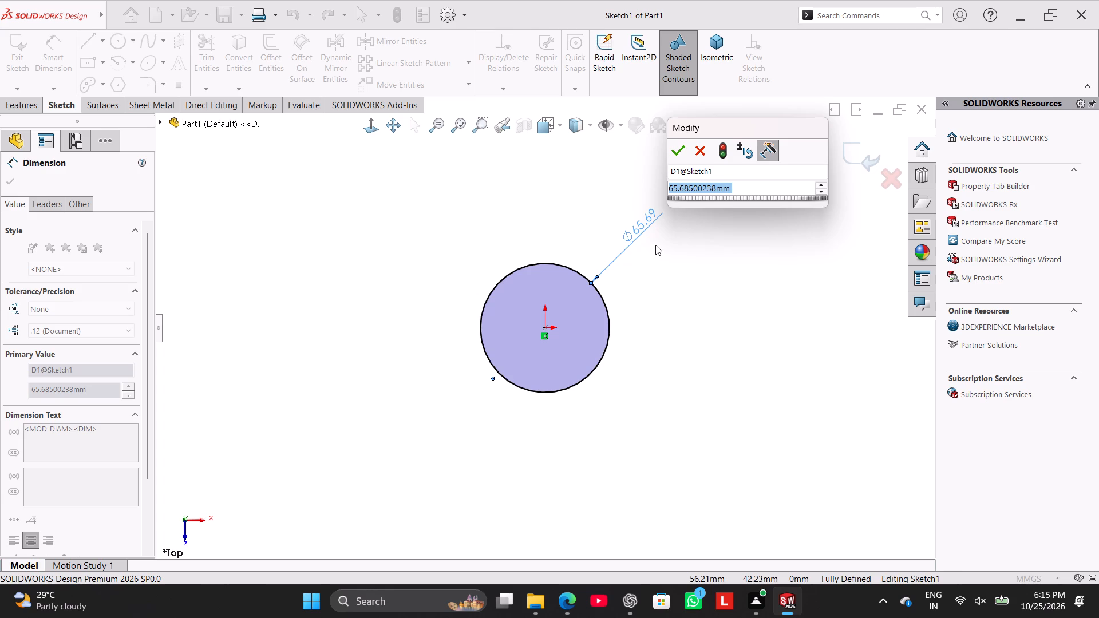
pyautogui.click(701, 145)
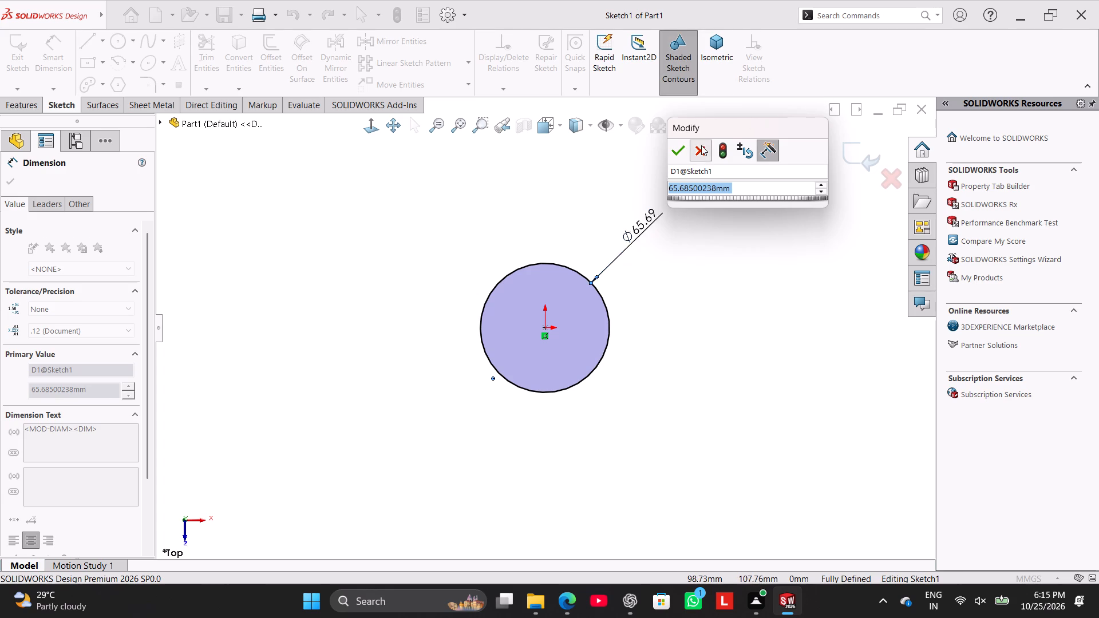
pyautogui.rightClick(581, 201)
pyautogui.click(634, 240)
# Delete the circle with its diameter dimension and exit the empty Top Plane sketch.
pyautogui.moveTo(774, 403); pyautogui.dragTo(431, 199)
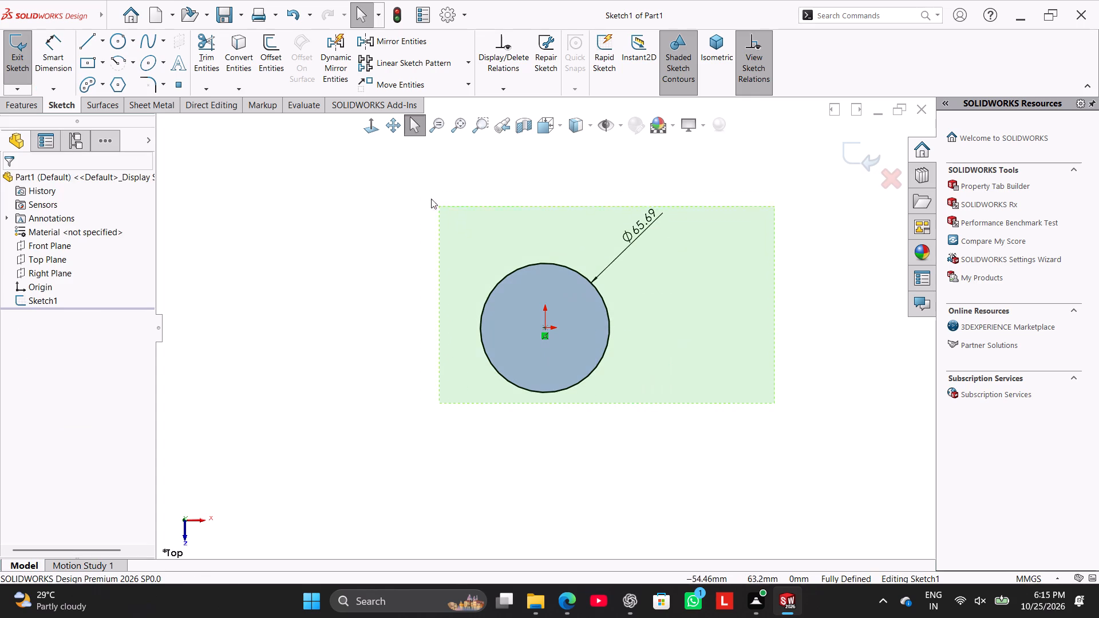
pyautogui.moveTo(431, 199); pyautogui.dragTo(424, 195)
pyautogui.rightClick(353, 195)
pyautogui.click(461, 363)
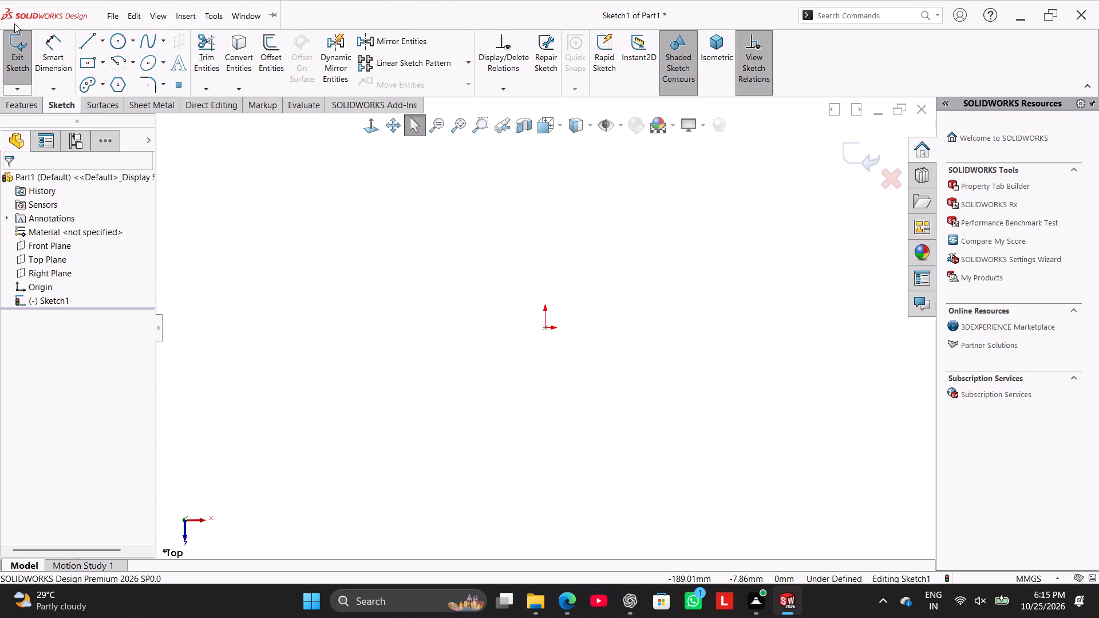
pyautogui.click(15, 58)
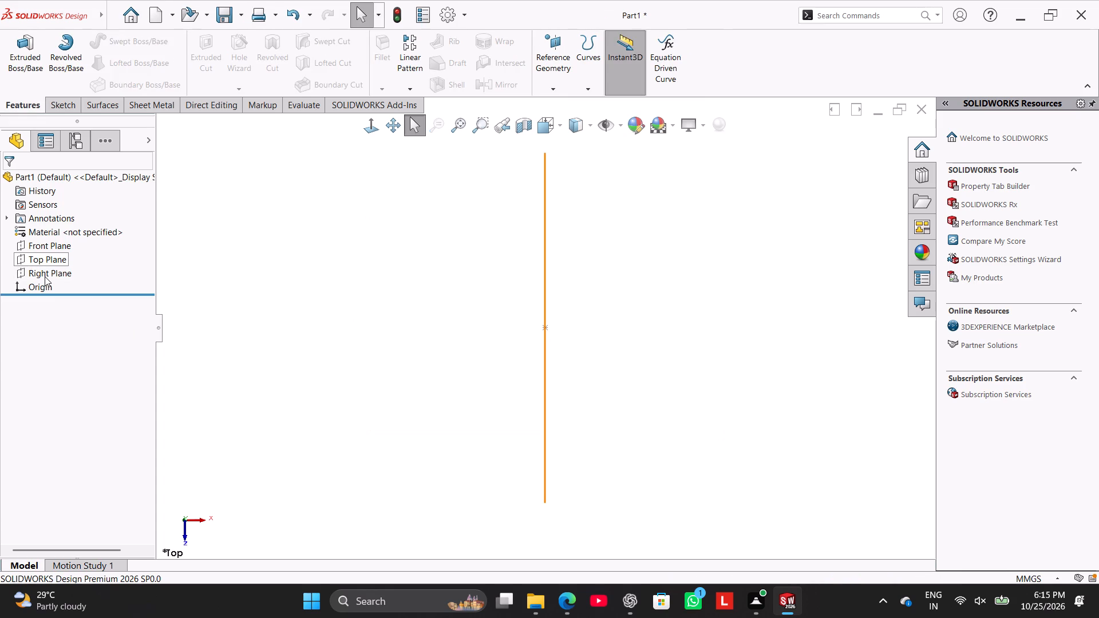
# Start a new sketch on the Front Plane.
pyautogui.moveTo(274, 305); pyautogui.dragTo(561, 96, button='right')
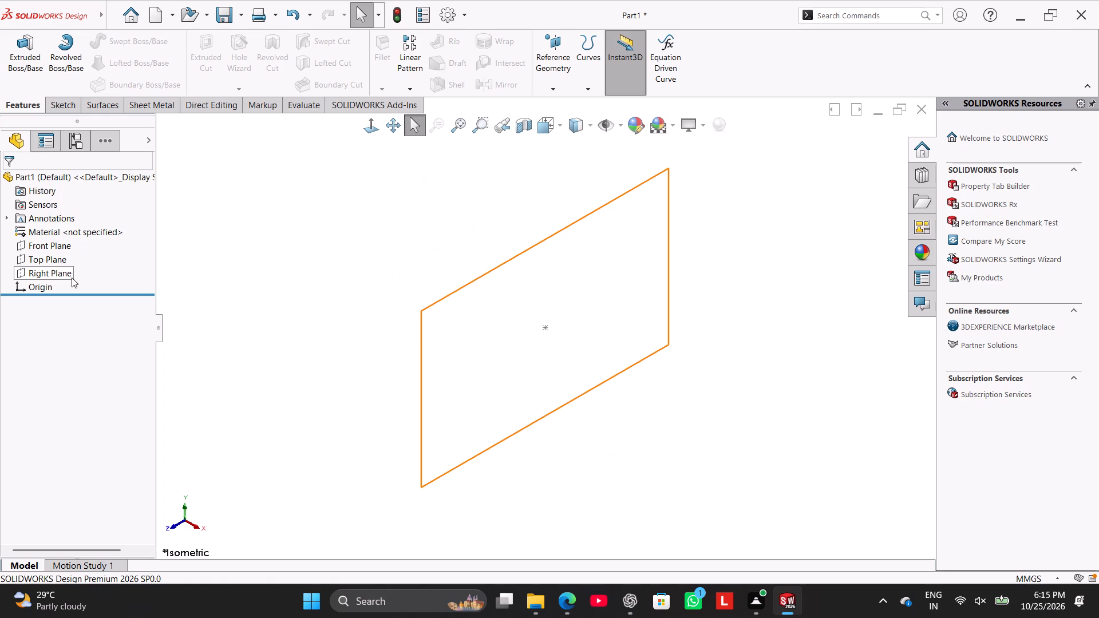
pyautogui.click(58, 245)
pyautogui.click(65, 233)
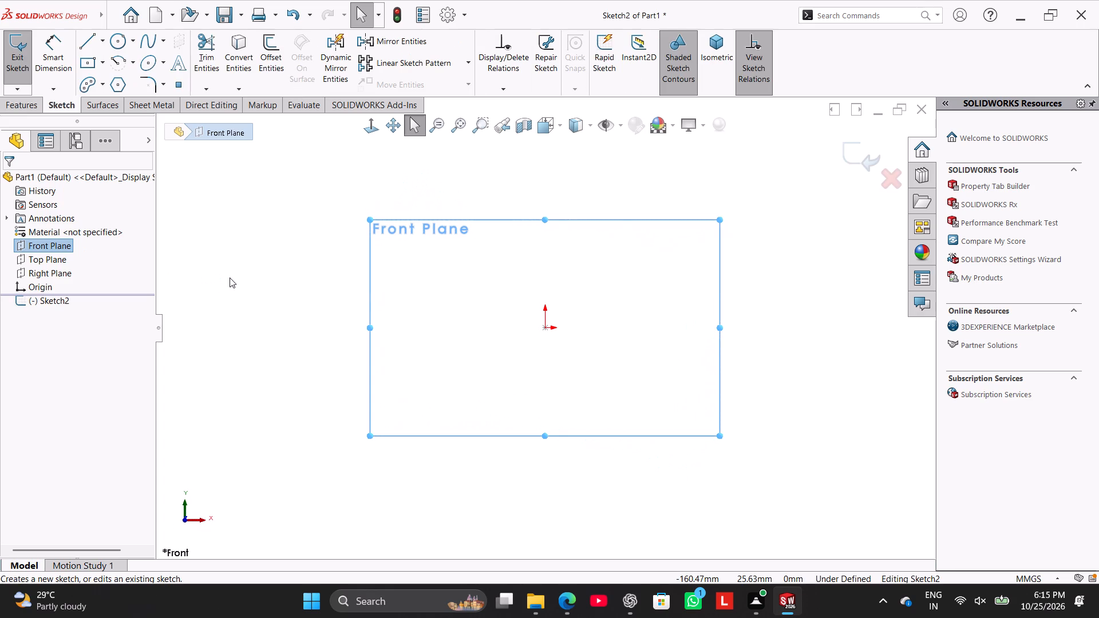
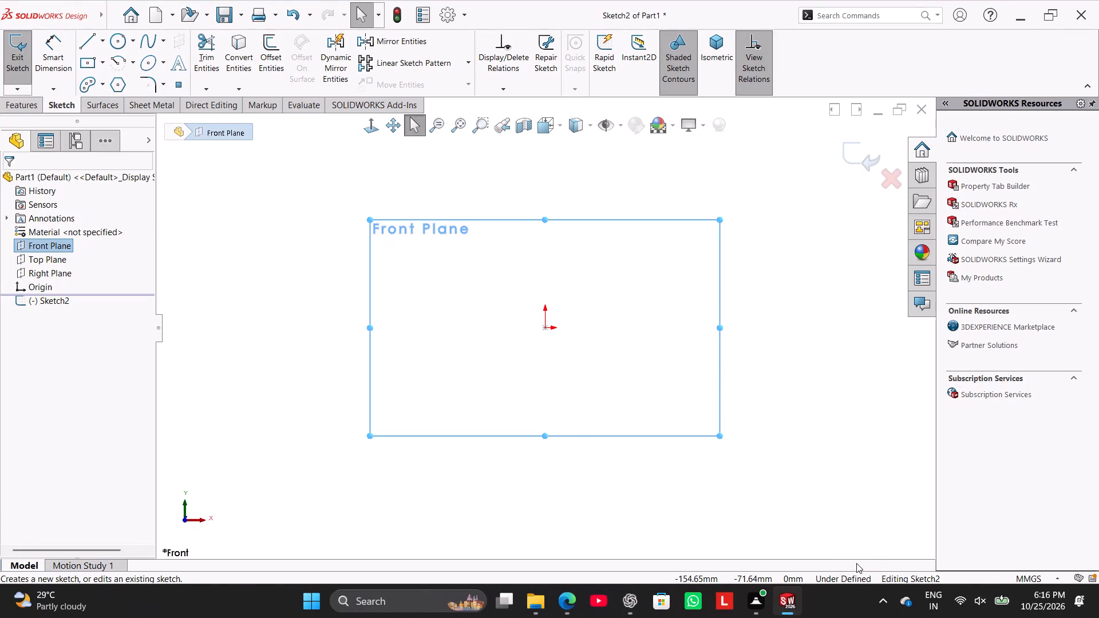
# Sketch from the origin a horizontal base line, a flange edge about 19 mm high, an inward ledge, a slanted neck line and an outward-curving arc.
pyautogui.click(86, 43)
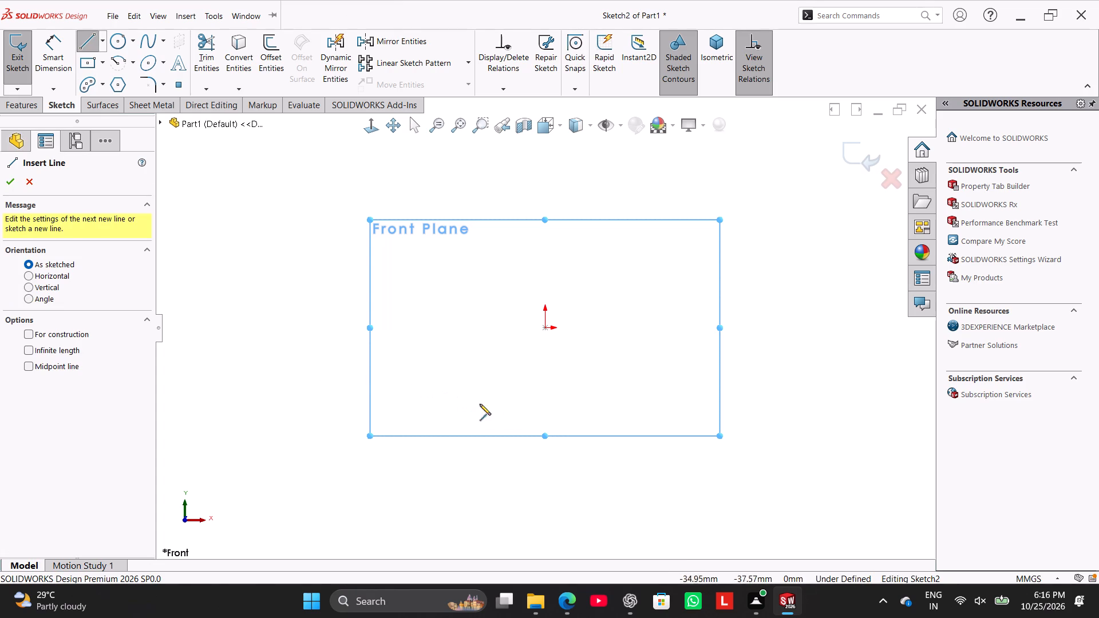
pyautogui.click(543, 329)
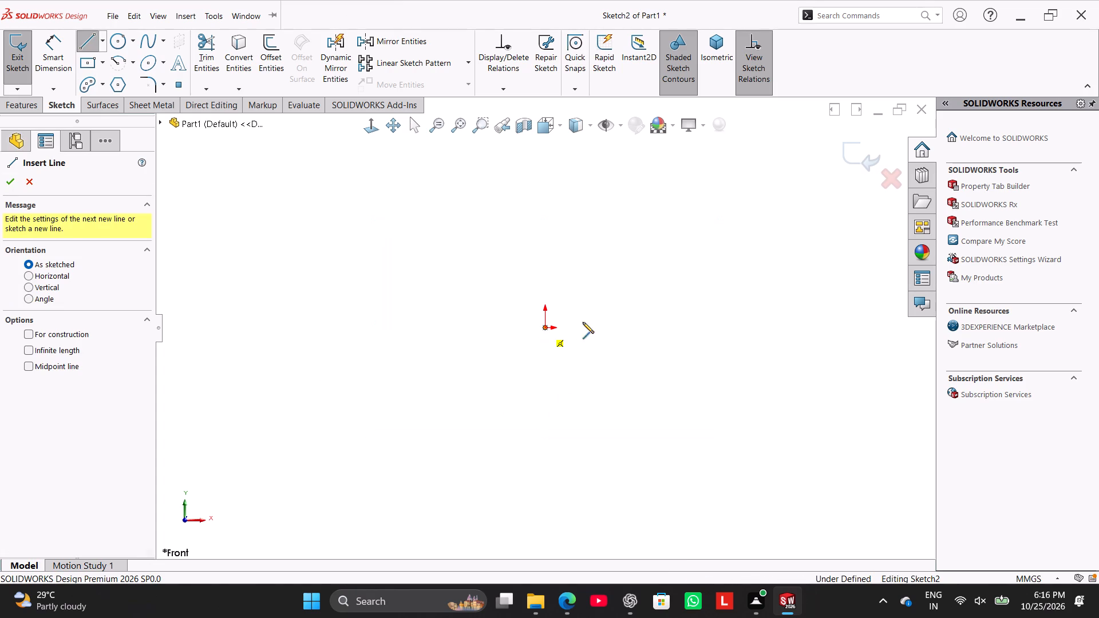
pyautogui.click(714, 328)
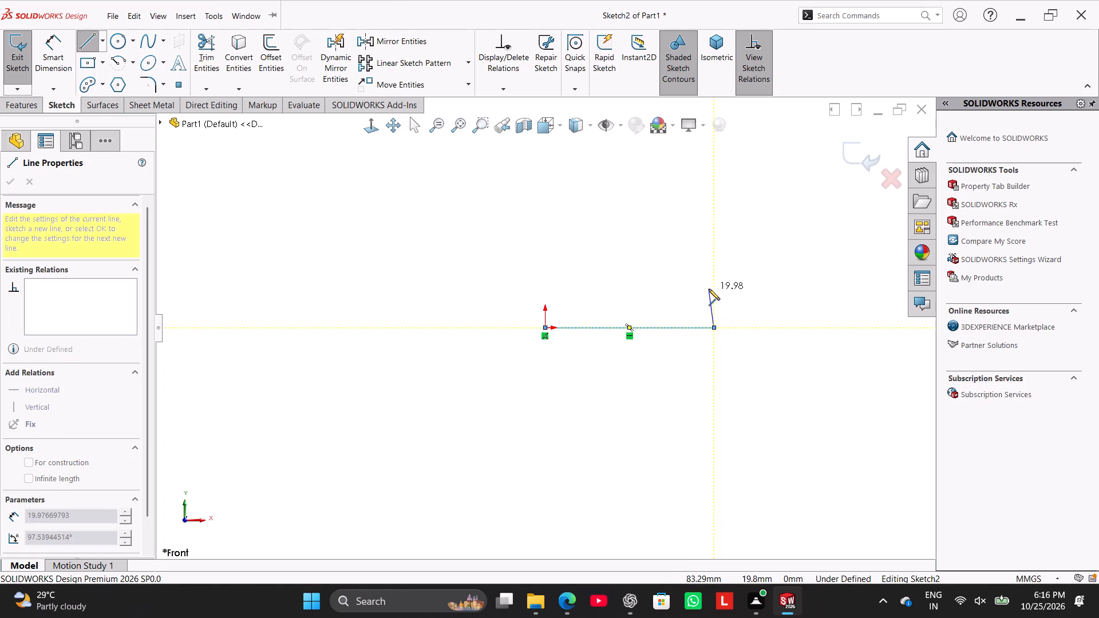
pyautogui.click(715, 291)
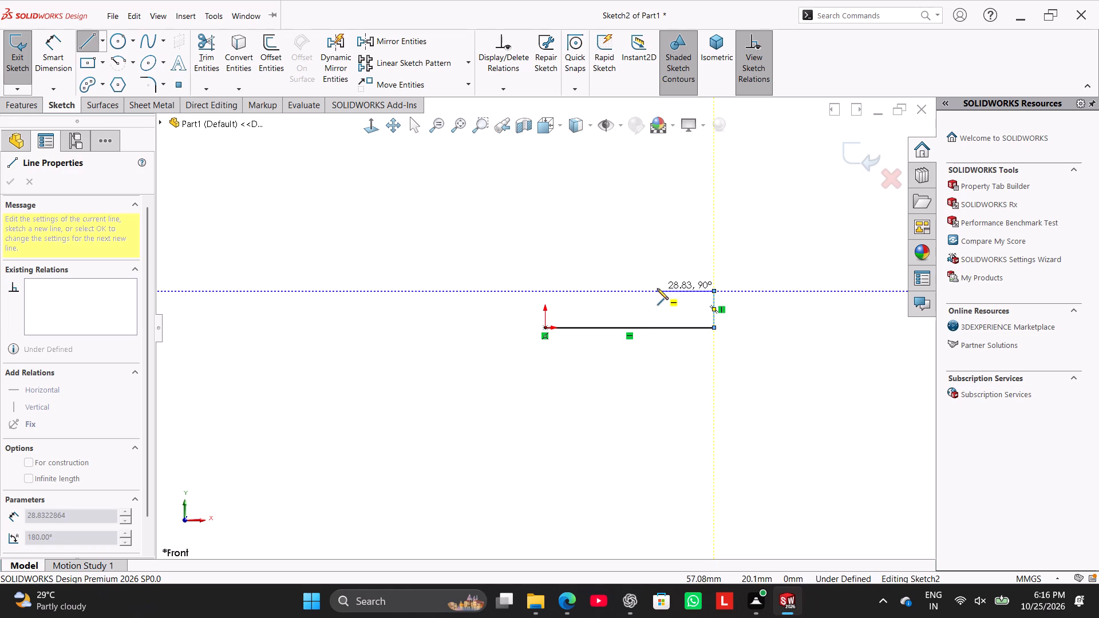
pyautogui.click(655, 289)
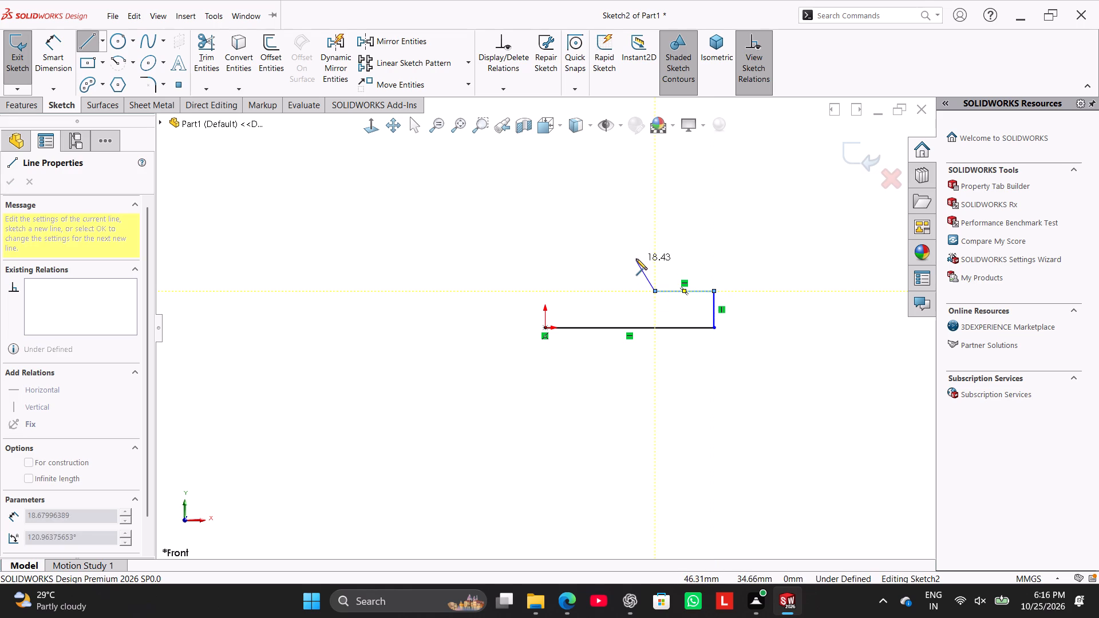
pyautogui.click(635, 254)
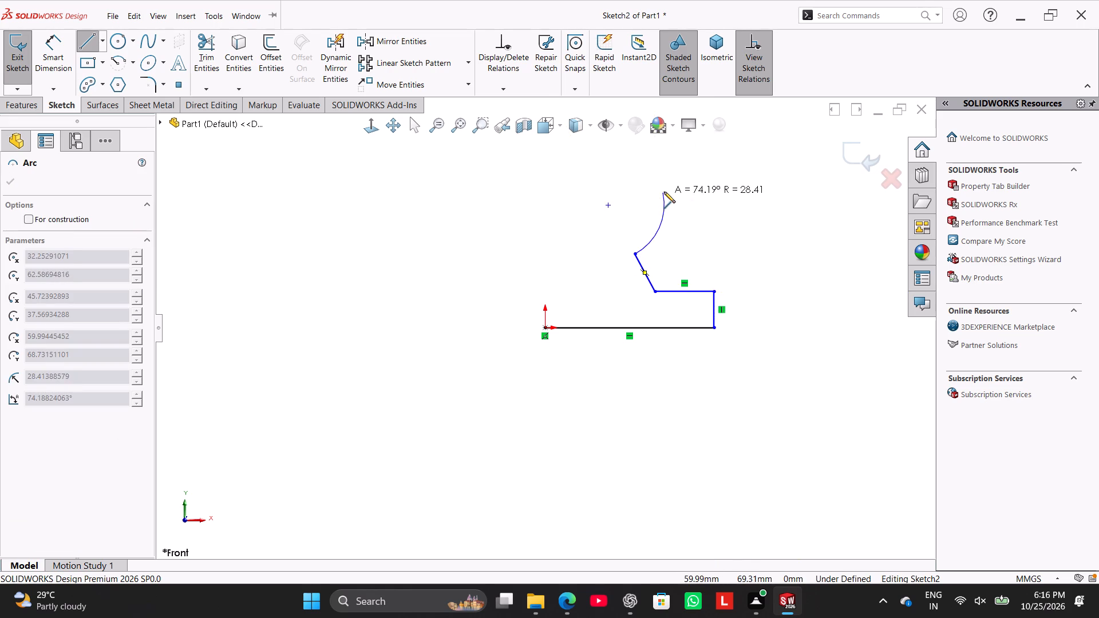
pyautogui.scroll(6, 664, 192)
pyautogui.scroll(-2, 624, 232)
pyautogui.scroll(-1, 567, 288)
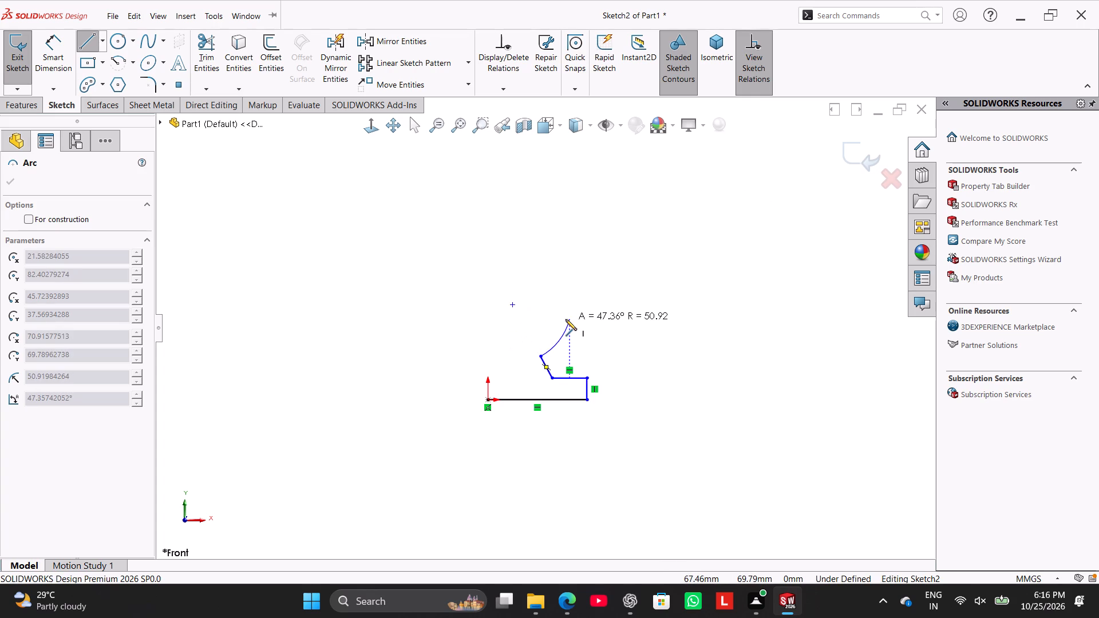
pyautogui.click(566, 319)
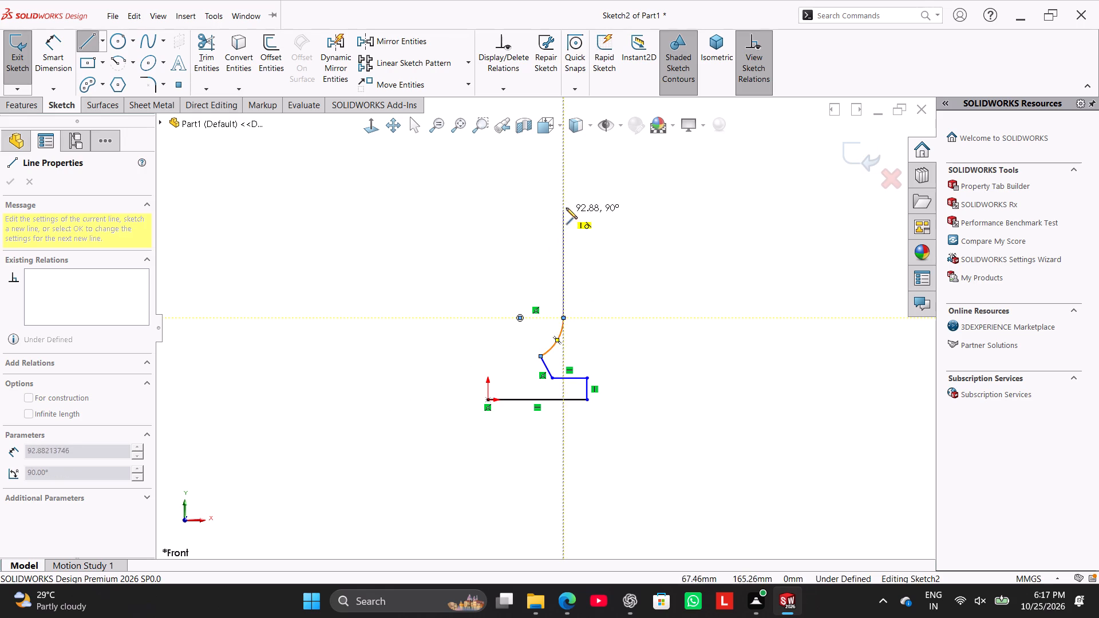
# Complete the closed profile with a tall vertical line from the arc, a top line about 66 mm long and a vertical line to the origin.
pyautogui.scroll(3, 568, 198)
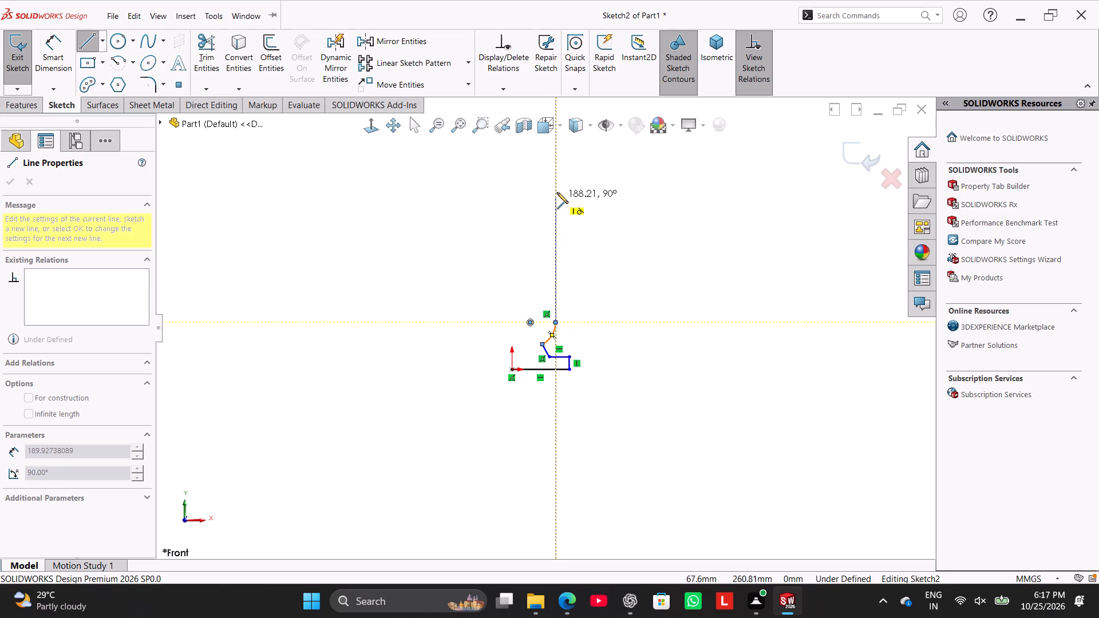
pyautogui.click(557, 166)
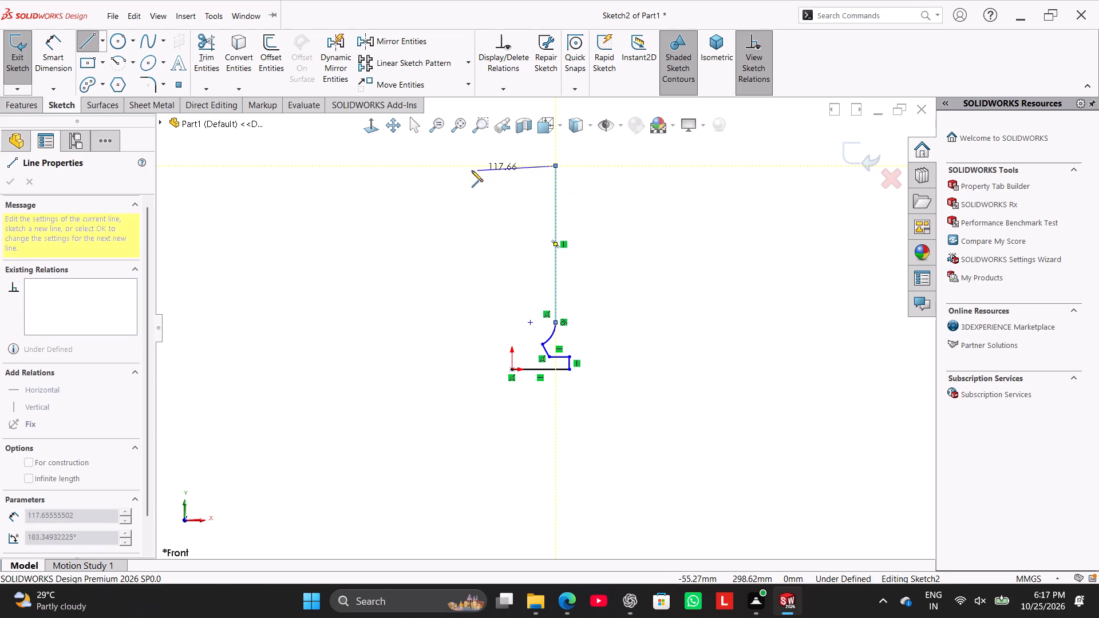
pyautogui.click(510, 167)
pyautogui.moveTo(510, 370); pyautogui.dragTo(509, 365)
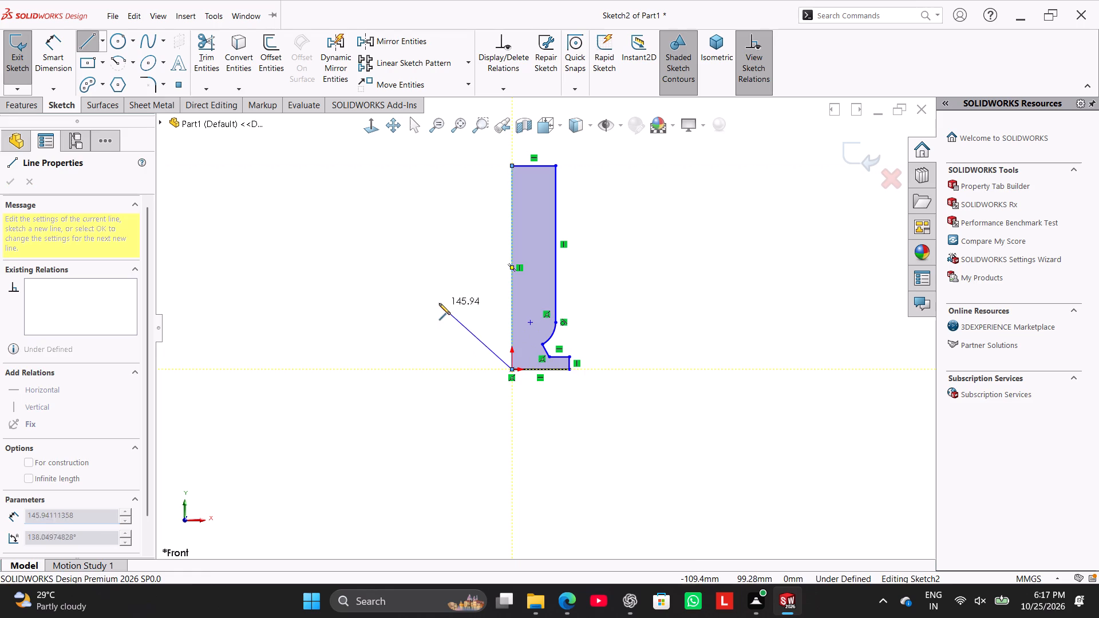
pyautogui.rightClick(439, 303)
pyautogui.click(460, 315)
# Dimension the height of the flange's outer vertical edge as 8.64 mm and leave the dimension command.
pyautogui.scroll(2, 552, 295)
pyautogui.scroll(-4, 562, 290)
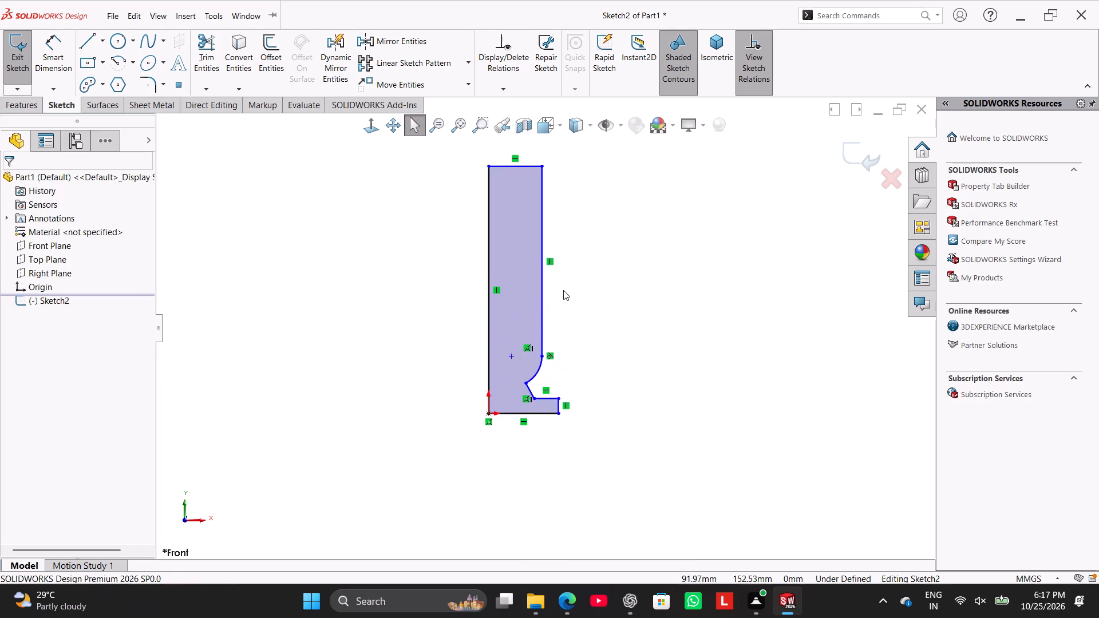
pyautogui.moveTo(50, 62); pyautogui.dragTo(52, 68)
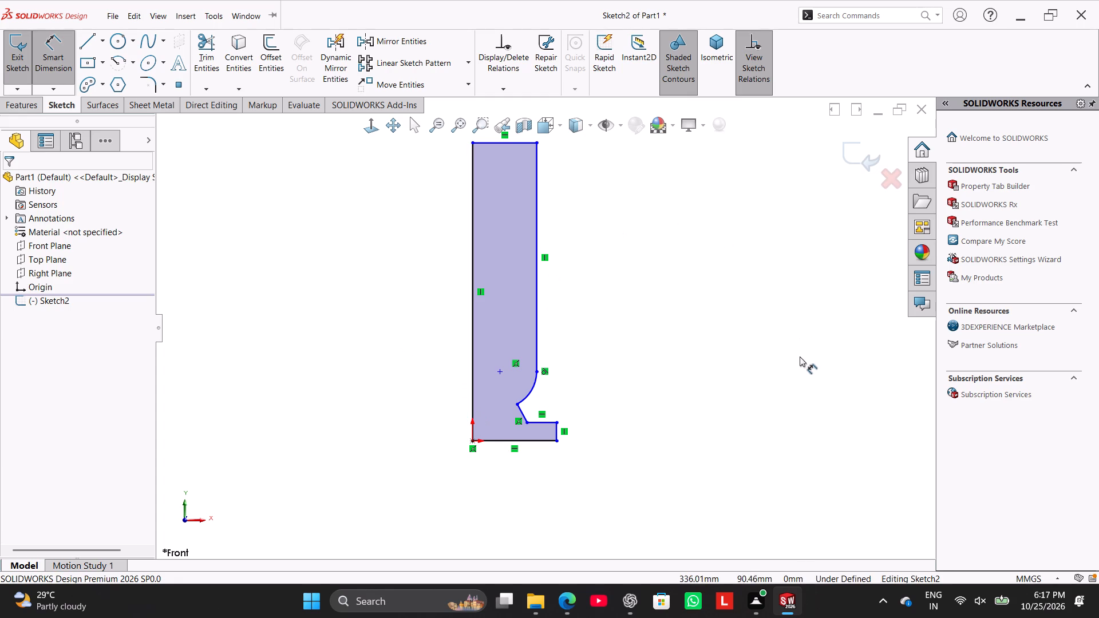
pyautogui.moveTo(558, 430); pyautogui.dragTo(564, 430)
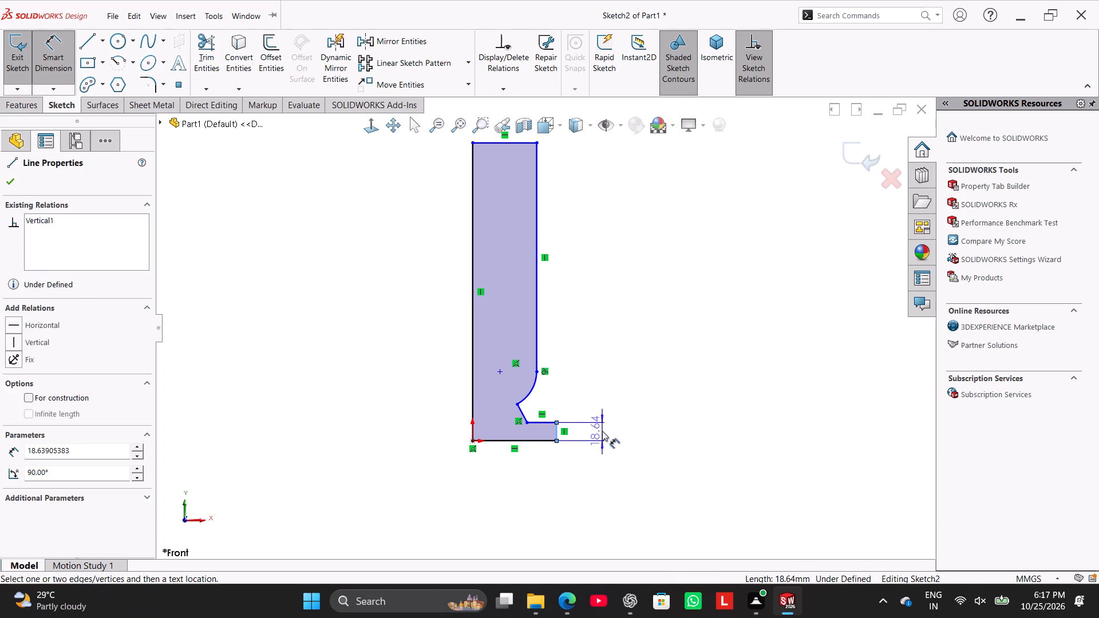
pyautogui.click(604, 431)
pyautogui.press('End')
pyautogui.press('Down')
pyautogui.press('Return')
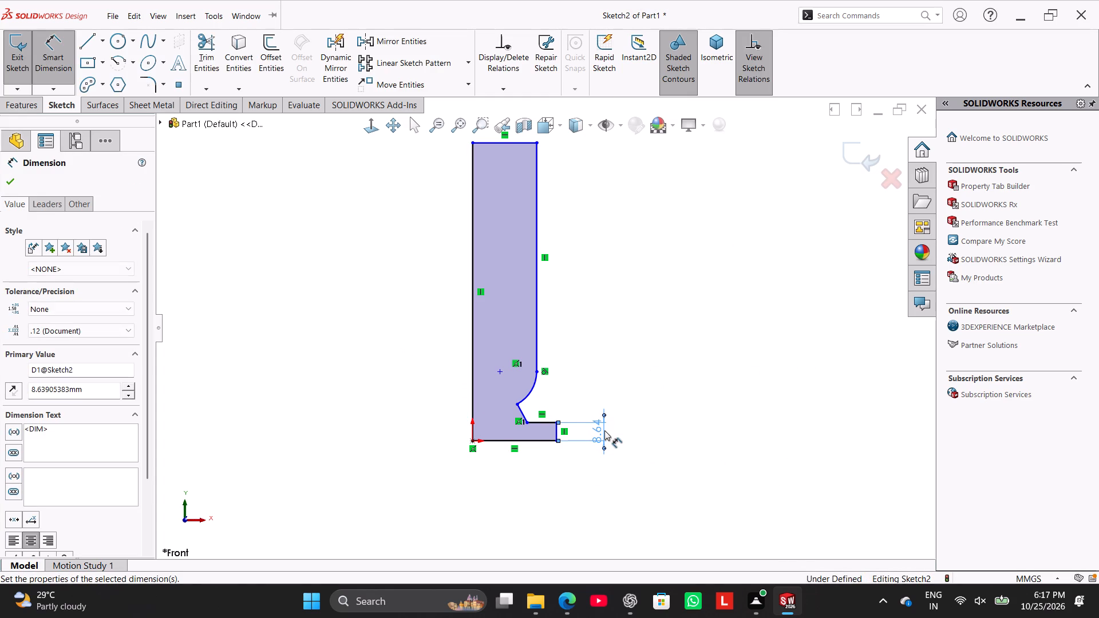
pyautogui.rightClick(711, 381)
pyautogui.moveTo(752, 421); pyautogui.dragTo(740, 428)
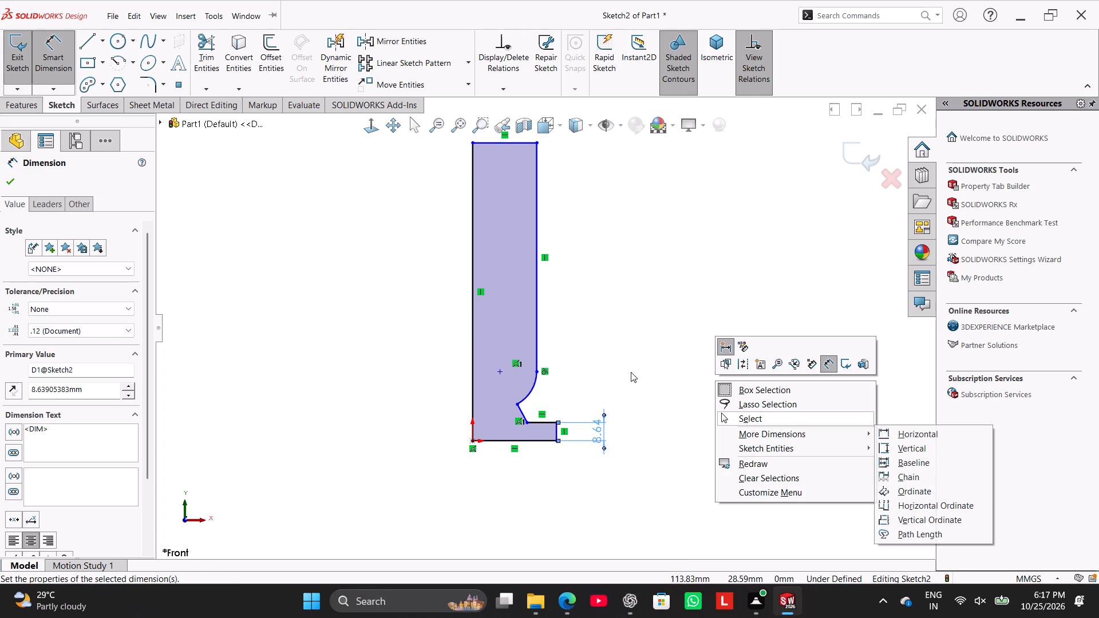
pyautogui.click(671, 379)
pyautogui.rightClick(650, 378)
pyautogui.click(687, 417)
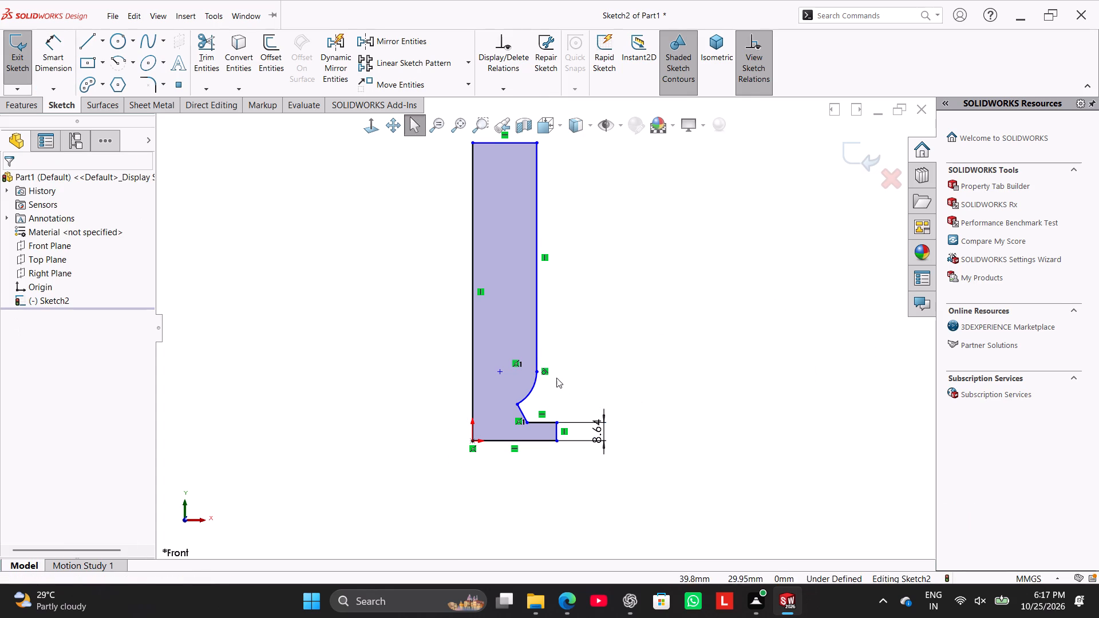
# Dimension the vertical distance from the arc's lower endpoint to the base line, keeping its drawn value.
pyautogui.scroll(-4, 556, 378)
pyautogui.moveTo(621, 373); pyautogui.dragTo(706, 370, button='right')
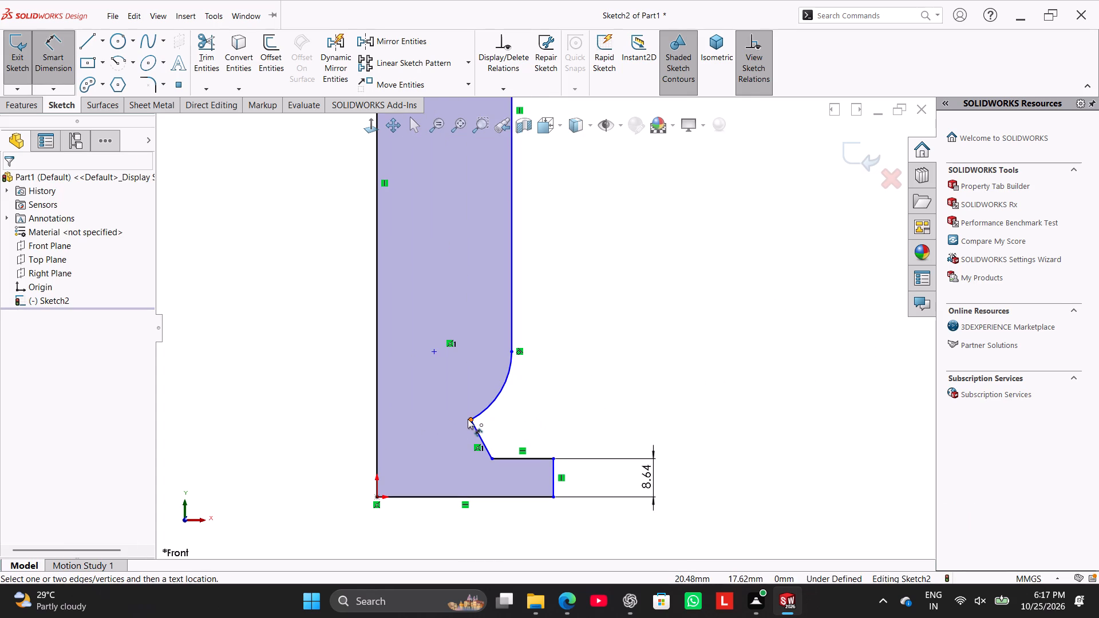
pyautogui.click(468, 419)
pyautogui.click(501, 498)
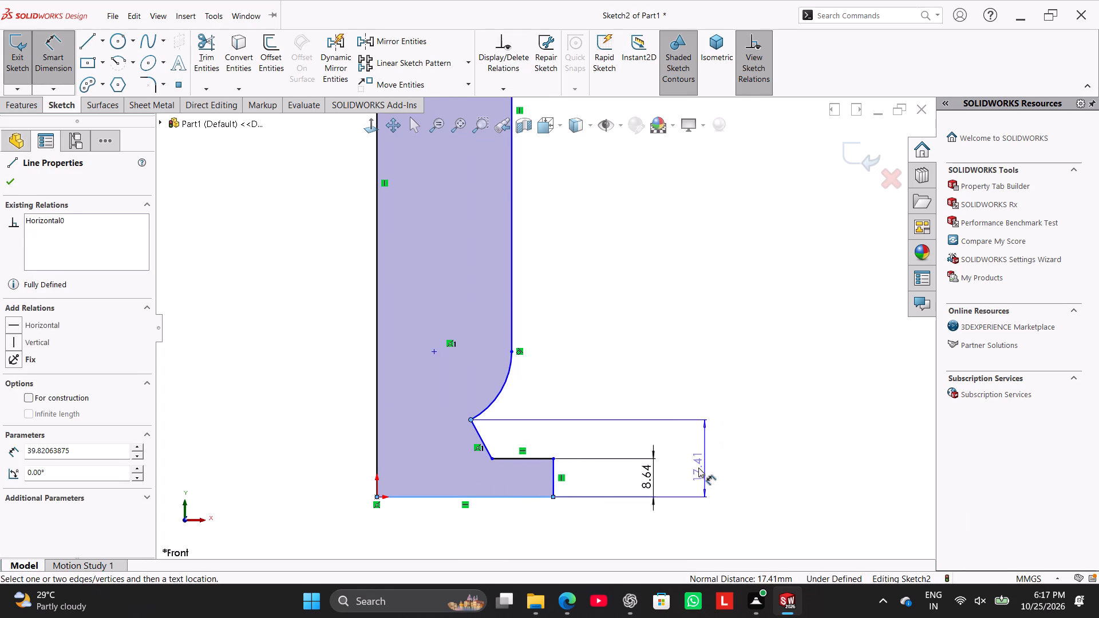
pyautogui.click(698, 468)
pyautogui.press('Down')
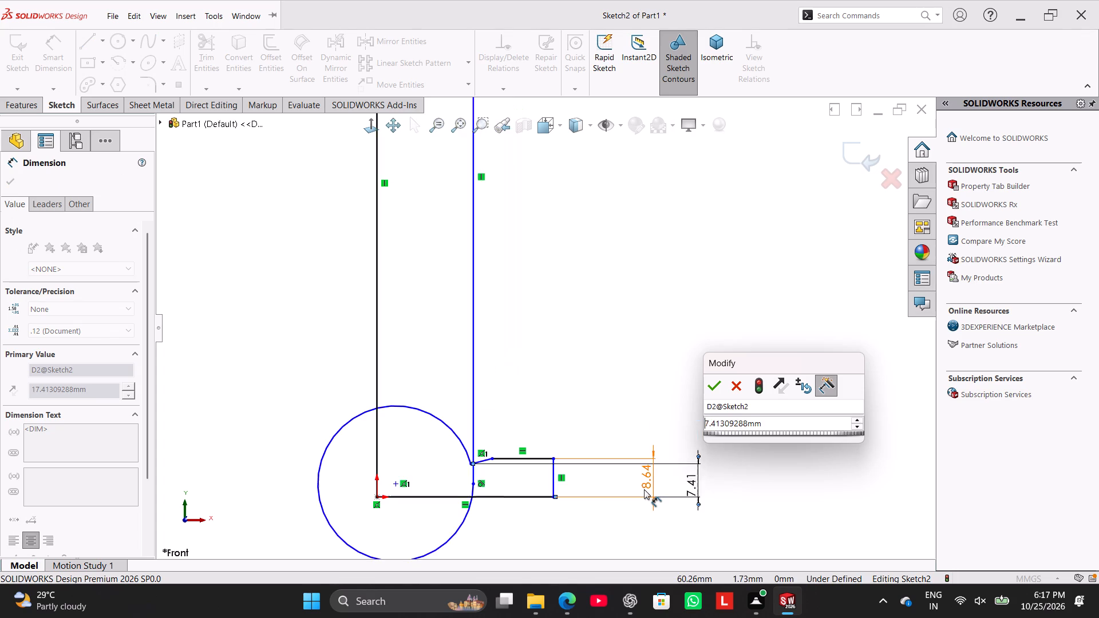
pyautogui.press('Up')
pyautogui.press('Return')
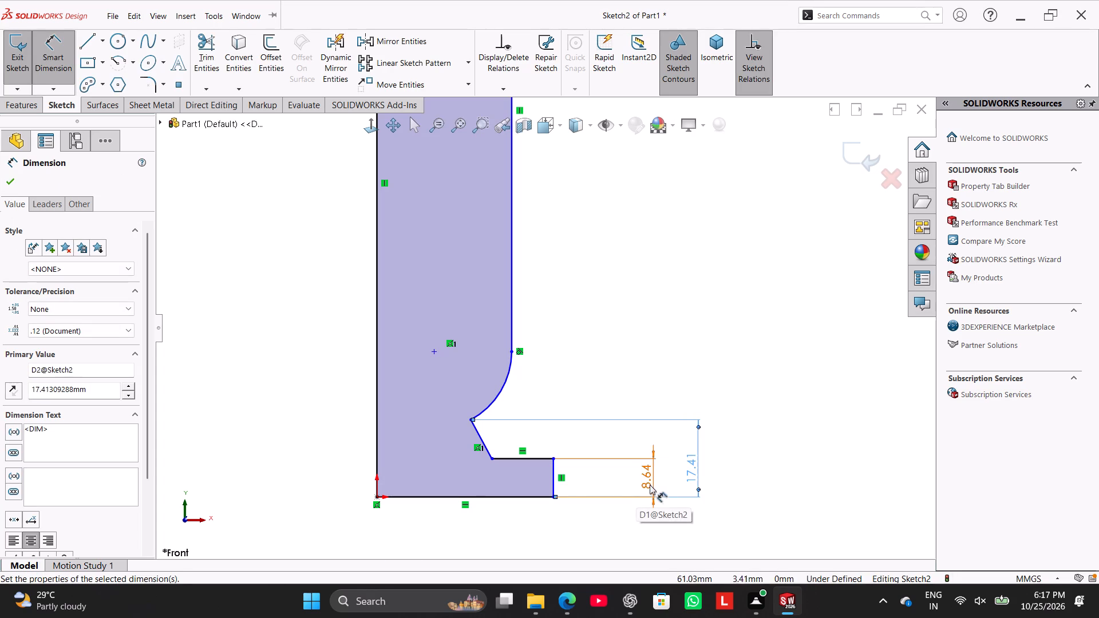
# Move the flange height and arc endpoint height dimensions closer to the profile.
pyautogui.moveTo(648, 488); pyautogui.dragTo(582, 486)
pyautogui.moveTo(698, 472); pyautogui.dragTo(666, 472)
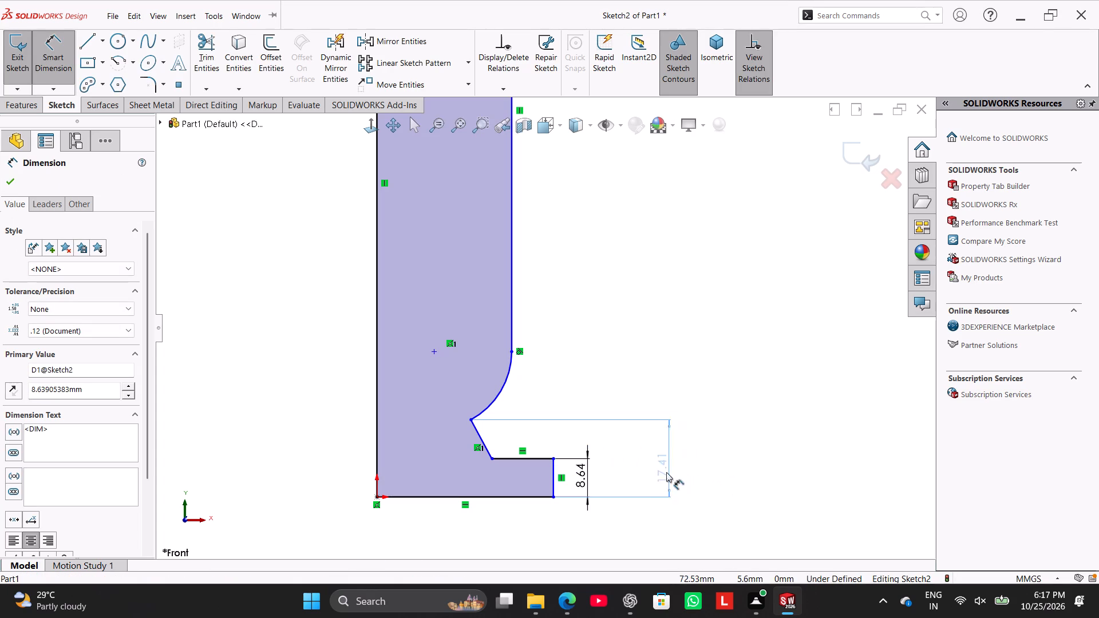
pyautogui.moveTo(666, 472); pyautogui.dragTo(627, 471)
pyautogui.rightClick(659, 341)
pyautogui.click(648, 350)
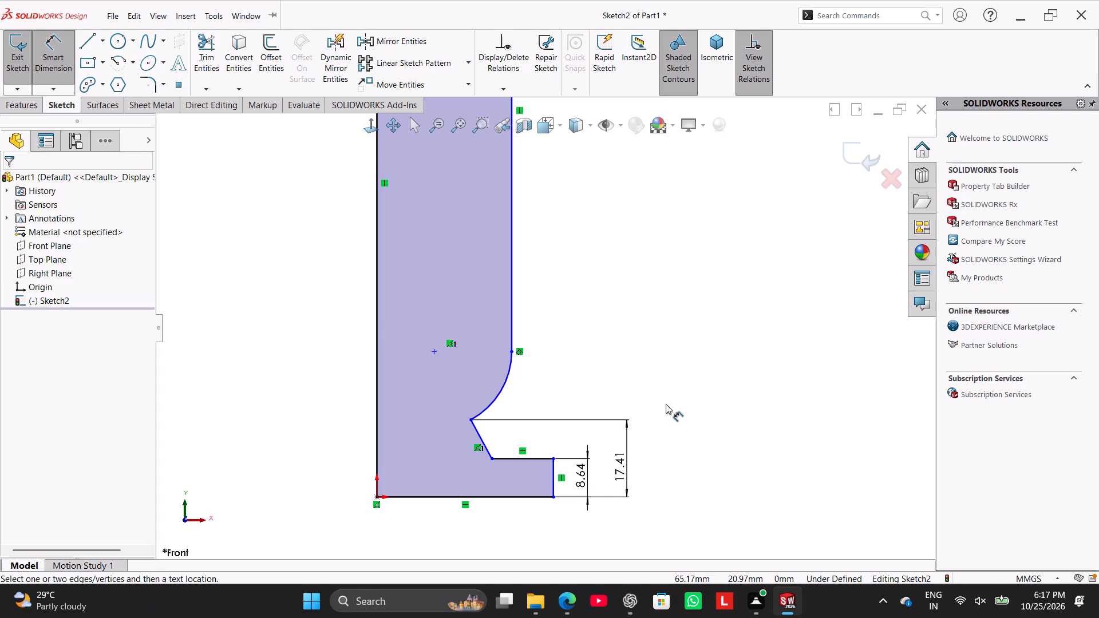
# Dimension the overall height between the top line and the base line as 133 mm and leave the dimension command.
pyautogui.scroll(2, 583, 310)
pyautogui.scroll(2, 528, 248)
pyautogui.scroll(1, 518, 191)
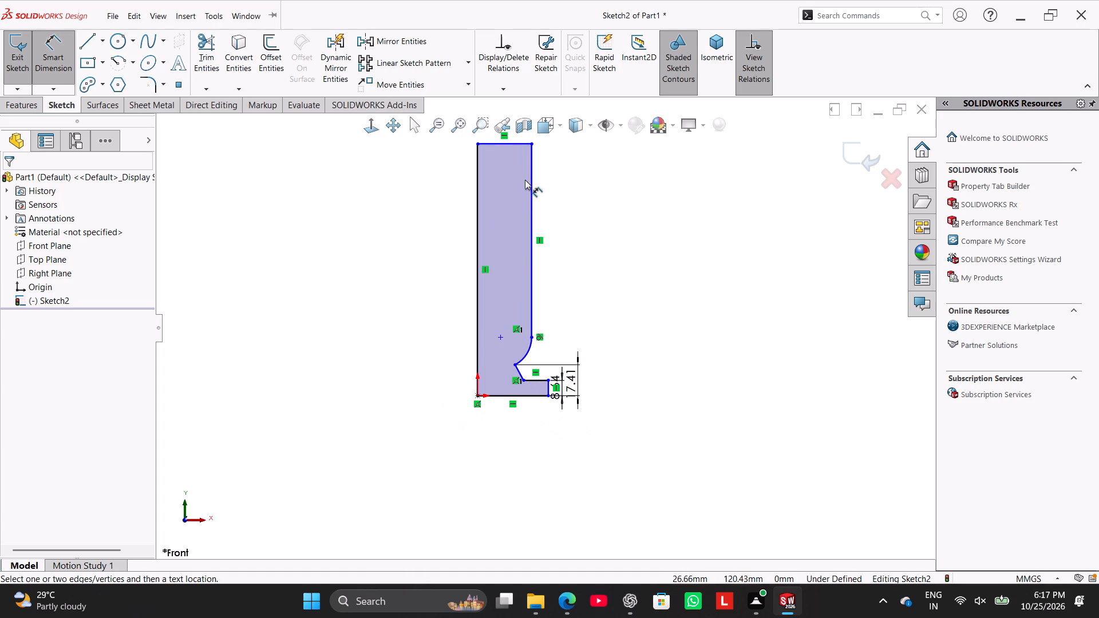
pyautogui.click(514, 145)
pyautogui.click(529, 399)
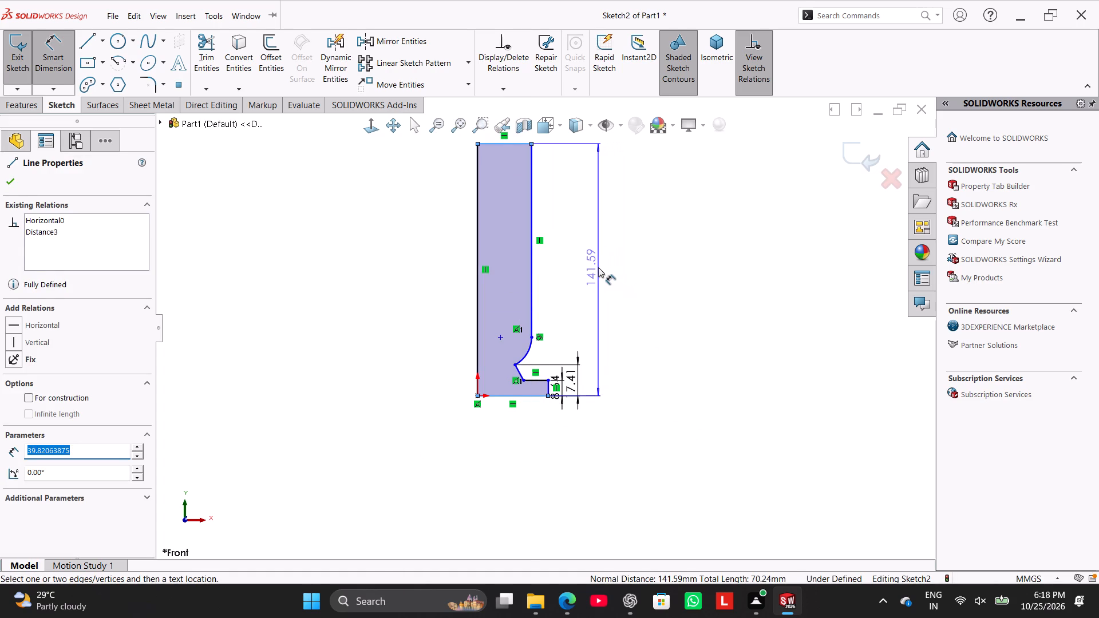
pyautogui.click(598, 267)
pyautogui.press('End')
pyautogui.press('pagedown')
pyautogui.press('pagedown')
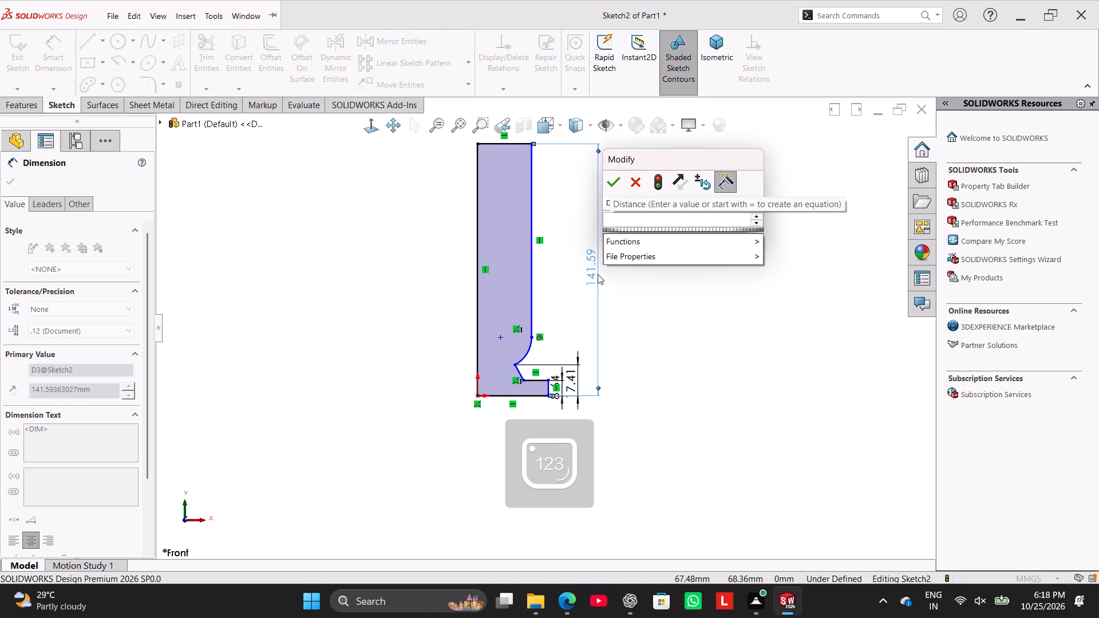
pyautogui.write('133')
pyautogui.press('Return')
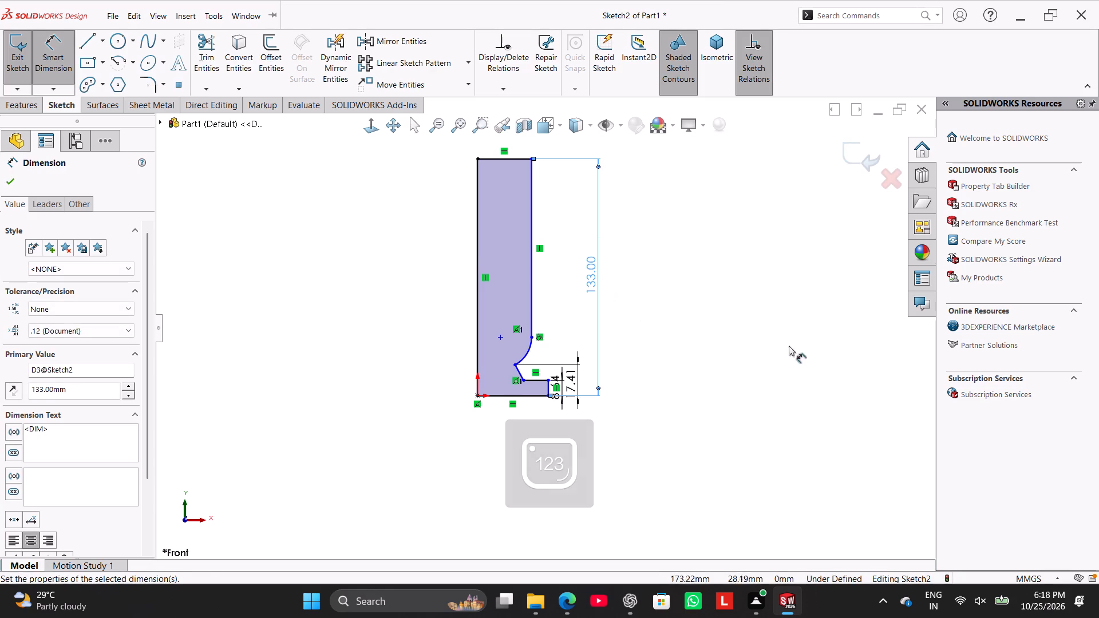
pyautogui.rightClick(734, 254)
pyautogui.click(778, 292)
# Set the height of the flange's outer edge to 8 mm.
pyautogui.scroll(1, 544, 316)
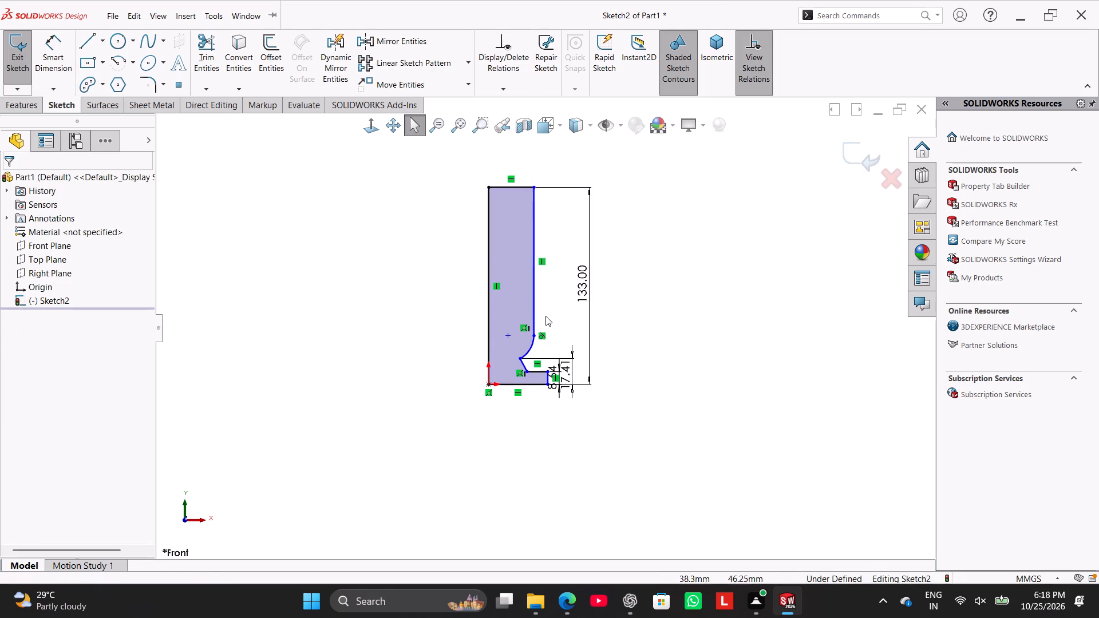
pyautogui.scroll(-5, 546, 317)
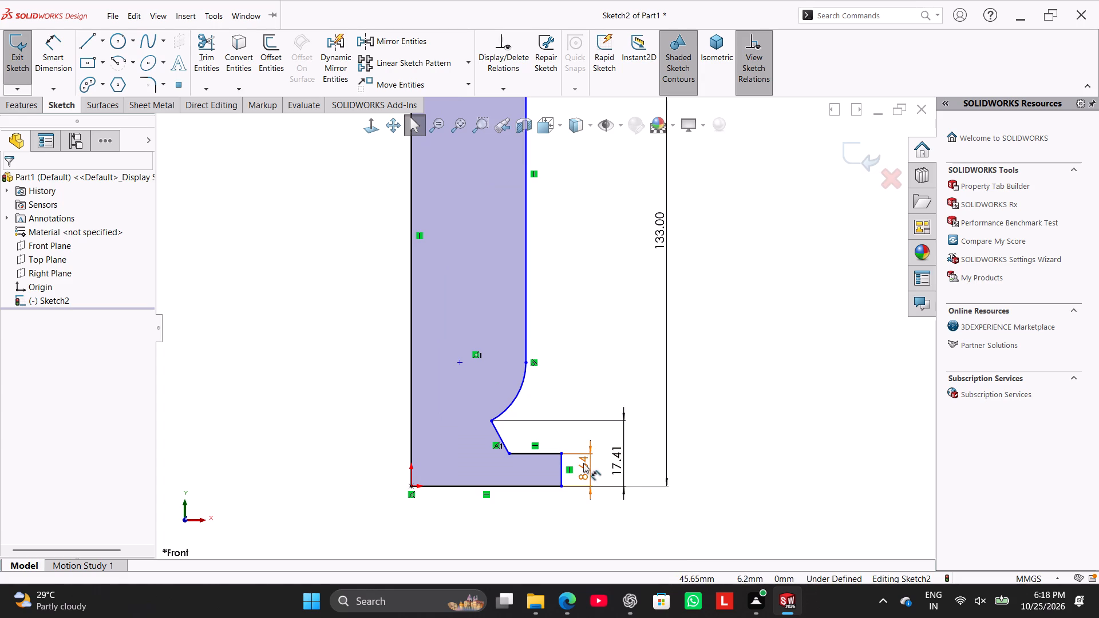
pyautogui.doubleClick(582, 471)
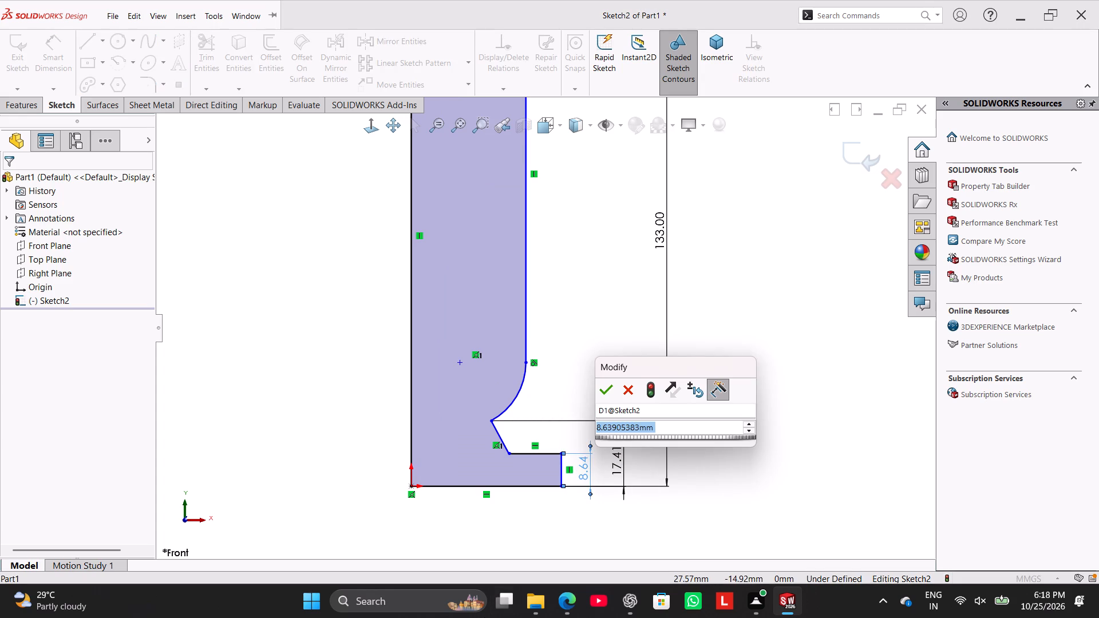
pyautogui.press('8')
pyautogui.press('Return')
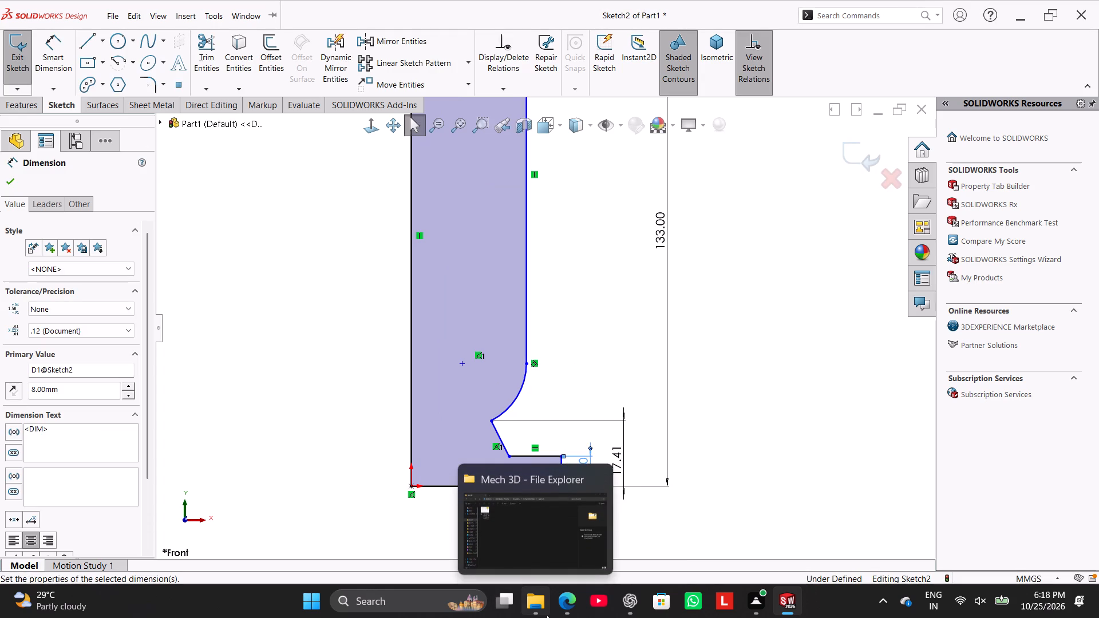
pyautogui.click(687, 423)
# Set the height of the flange's outer edge to 12 mm.
pyautogui.doubleClick(583, 477)
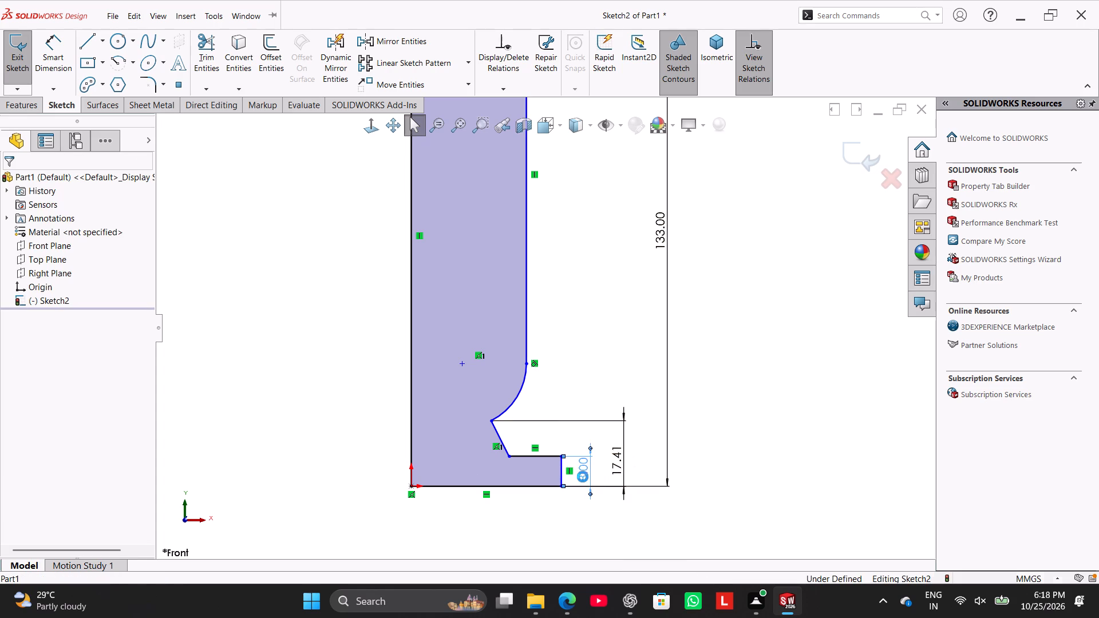
pyautogui.write('12')
pyautogui.press('Return')
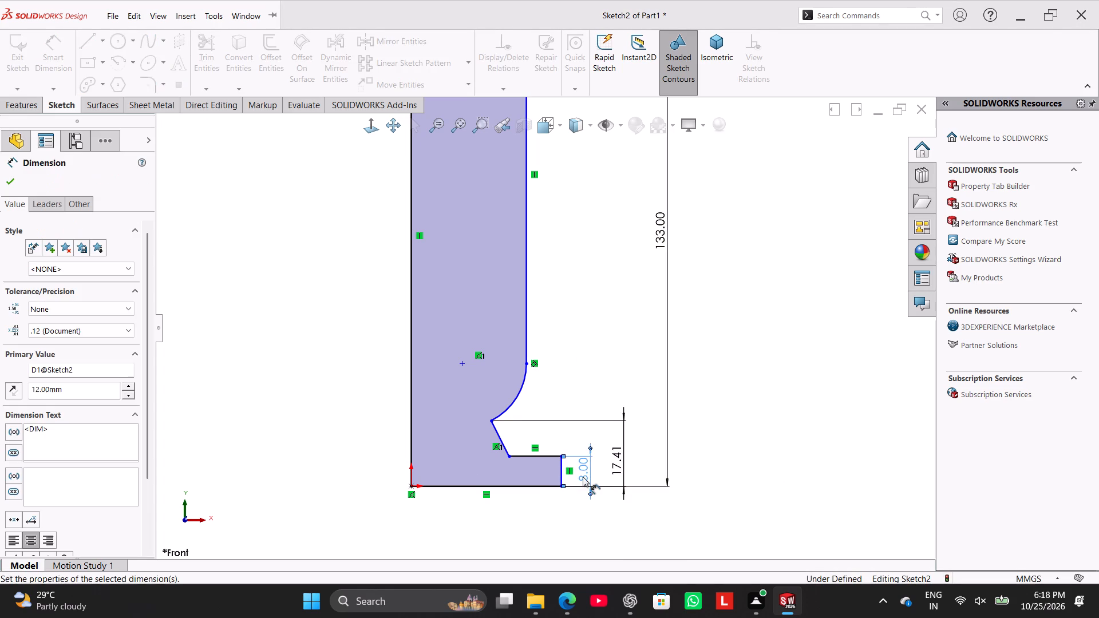
# Set the height of the arc's lower endpoint above the base line to 28 mm.
pyautogui.doubleClick(611, 459)
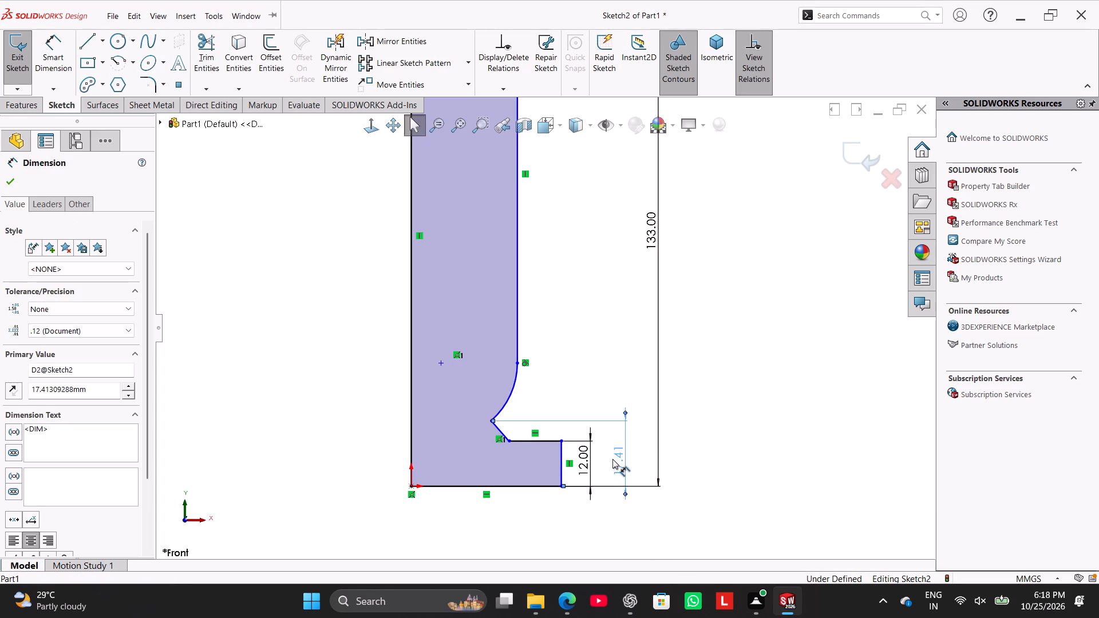
pyautogui.doubleClick(619, 457)
pyautogui.write('28')
pyautogui.press('Return')
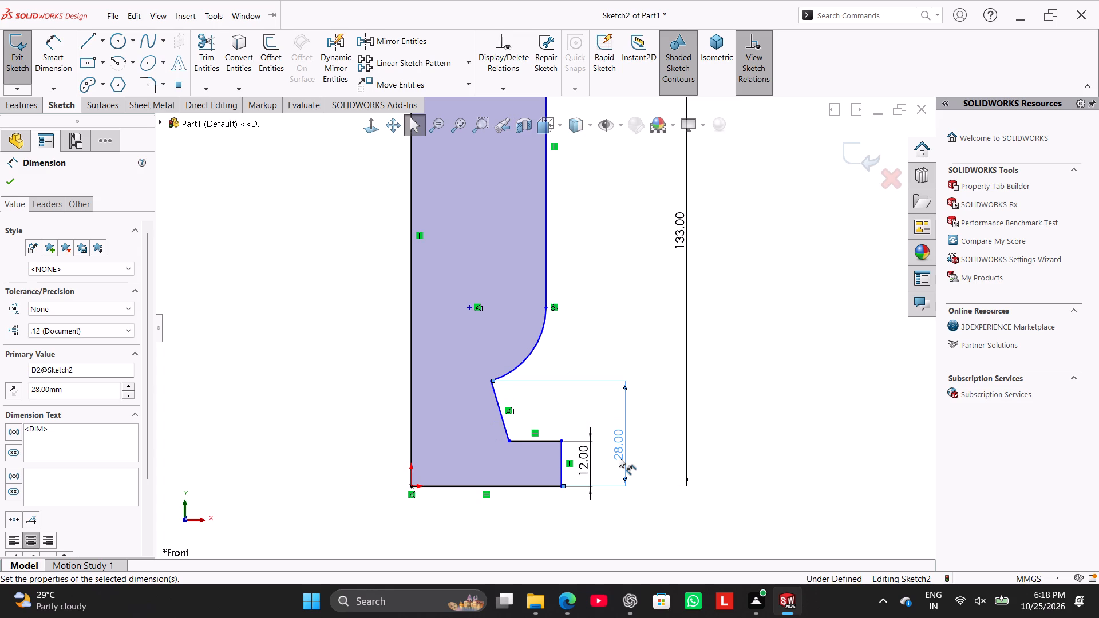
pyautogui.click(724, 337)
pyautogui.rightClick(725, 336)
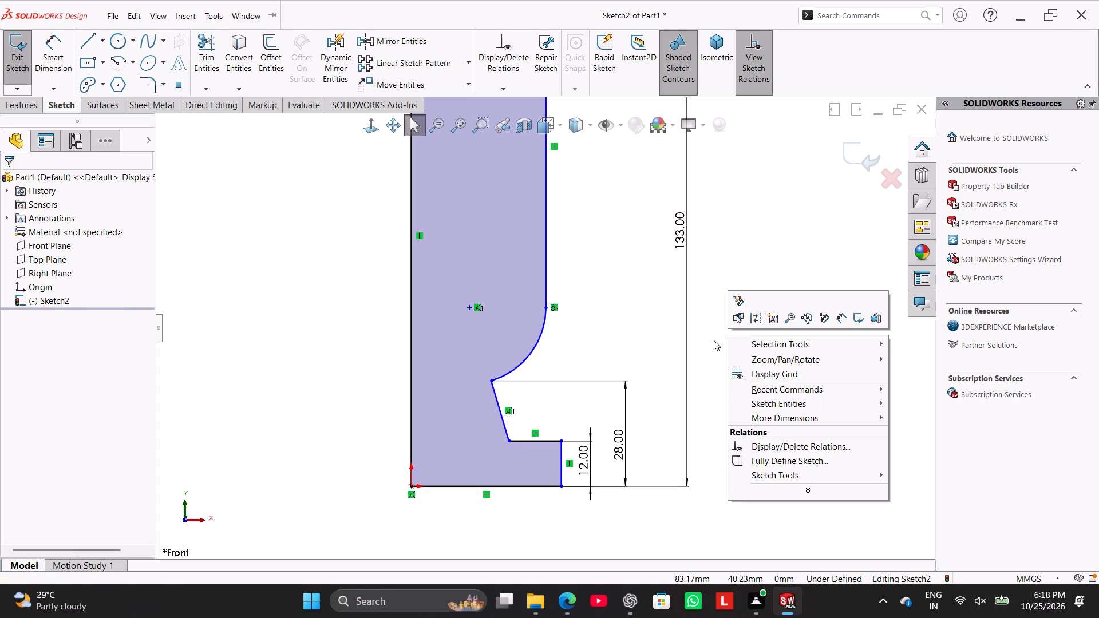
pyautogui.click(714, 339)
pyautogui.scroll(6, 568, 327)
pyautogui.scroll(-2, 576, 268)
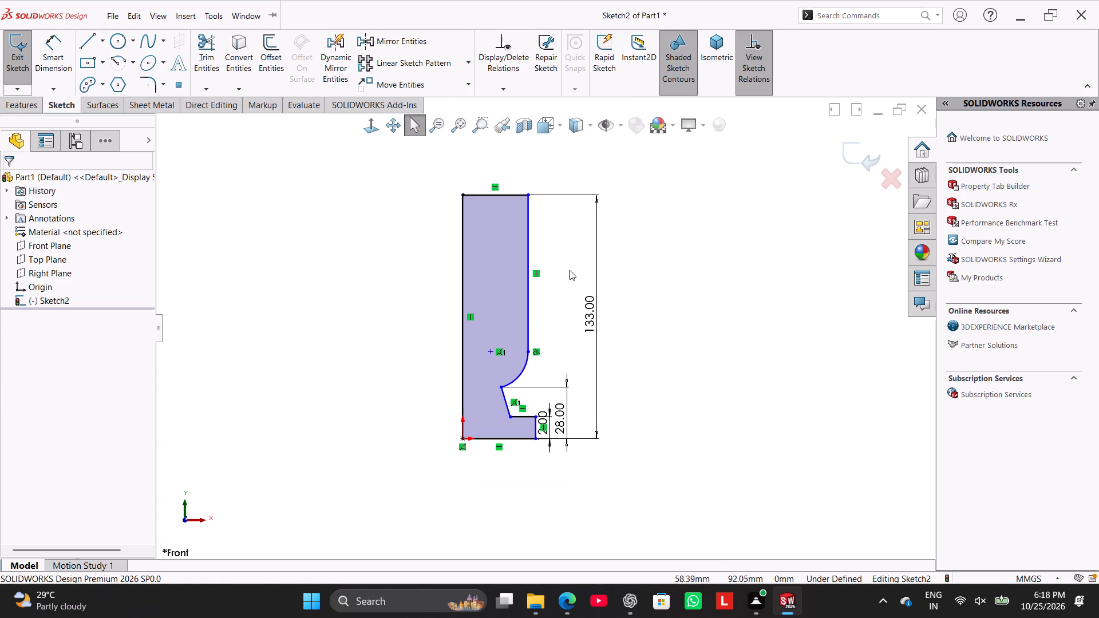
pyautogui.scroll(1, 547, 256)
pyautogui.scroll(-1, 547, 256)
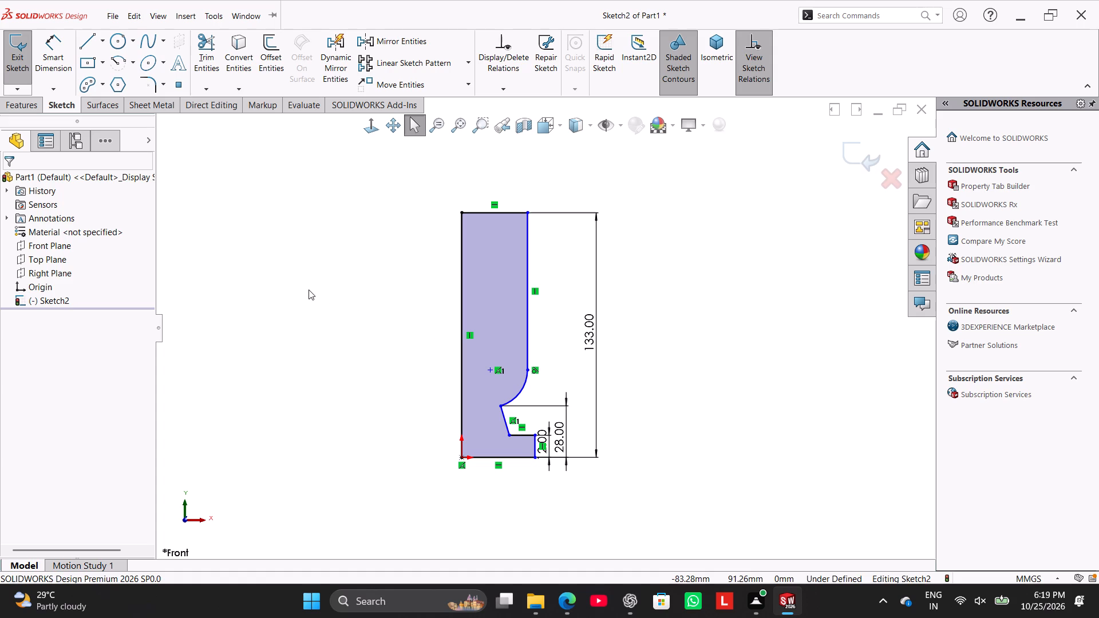
# Dimension the arc between the outer vertical line and the slanted line with a 32 mm radius and leave the dimension command.
pyautogui.click(86, 41)
pyautogui.click(46, 53)
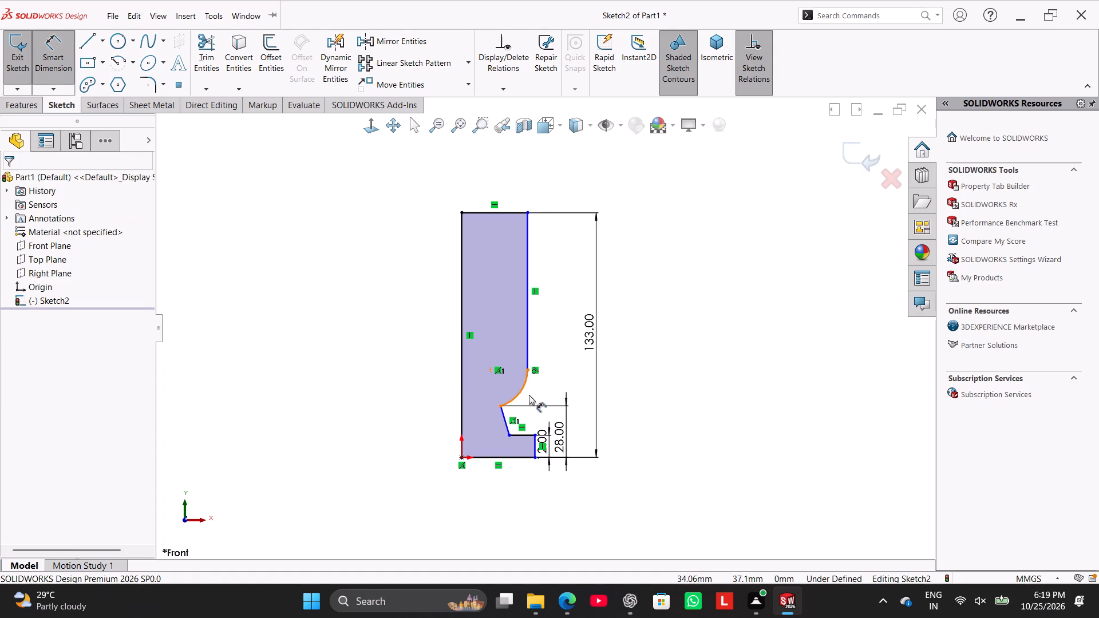
pyautogui.moveTo(520, 390); pyautogui.dragTo(508, 386)
pyautogui.click(426, 331)
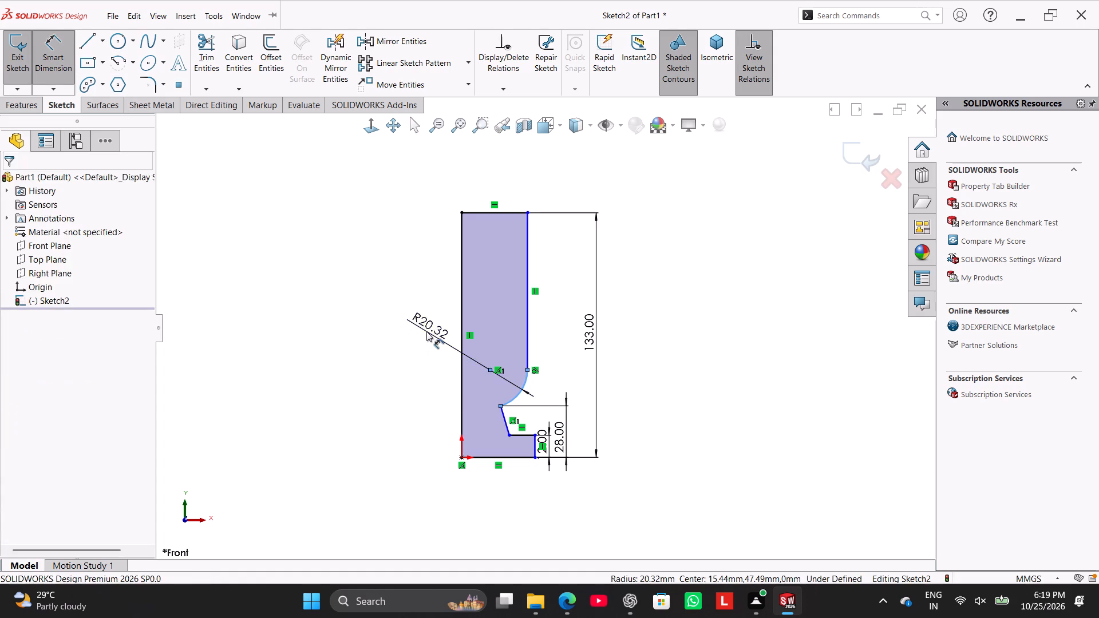
pyautogui.write('32')
pyautogui.press('Return')
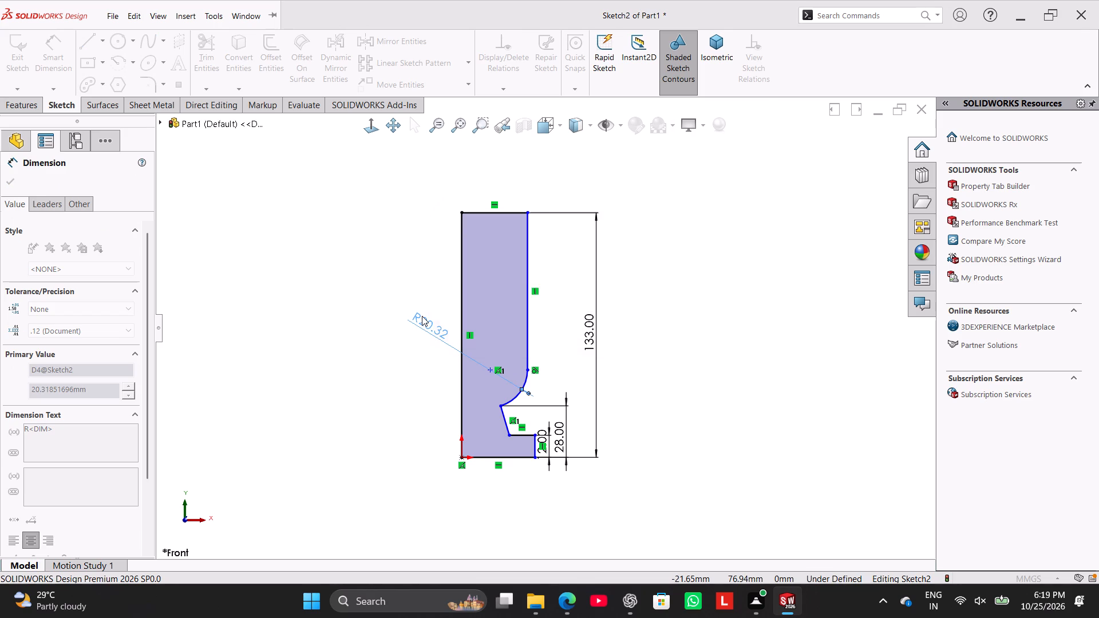
pyautogui.rightClick(709, 267)
pyautogui.click(730, 307)
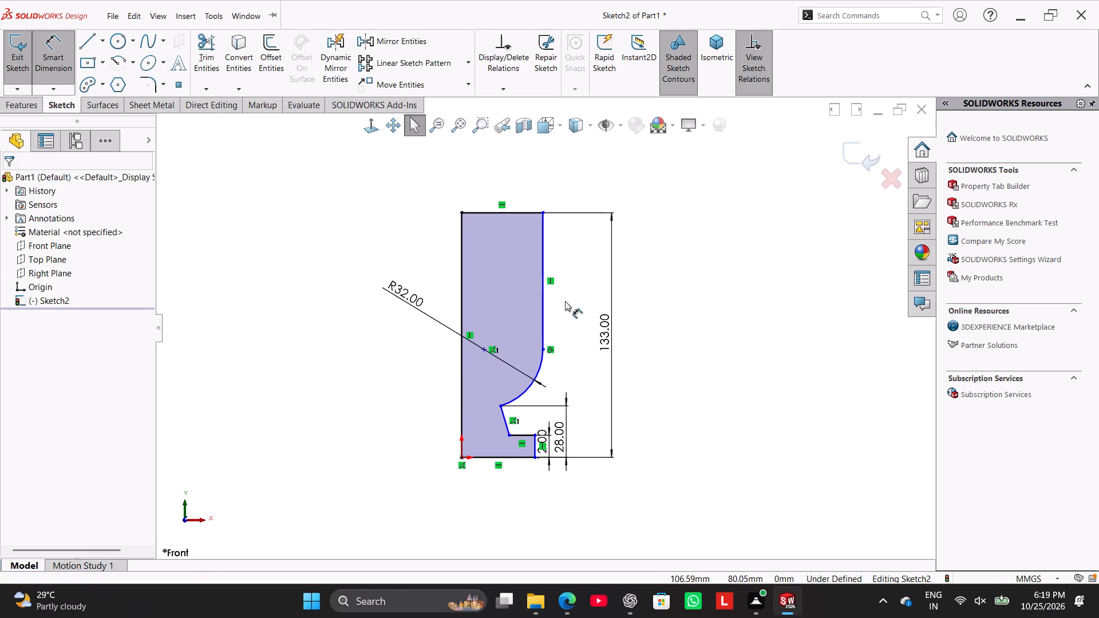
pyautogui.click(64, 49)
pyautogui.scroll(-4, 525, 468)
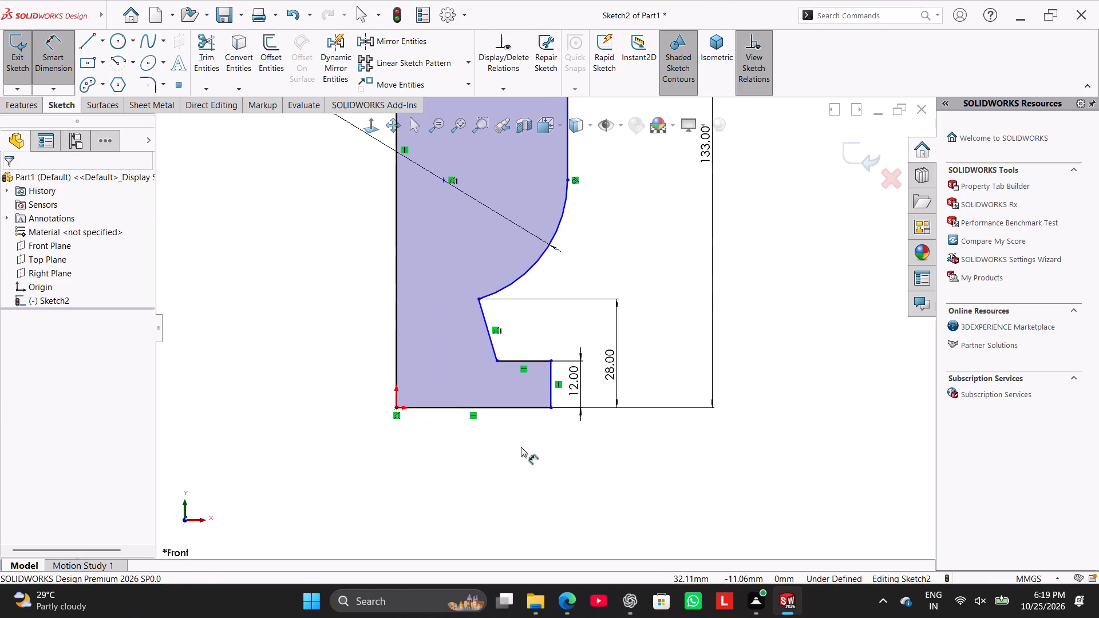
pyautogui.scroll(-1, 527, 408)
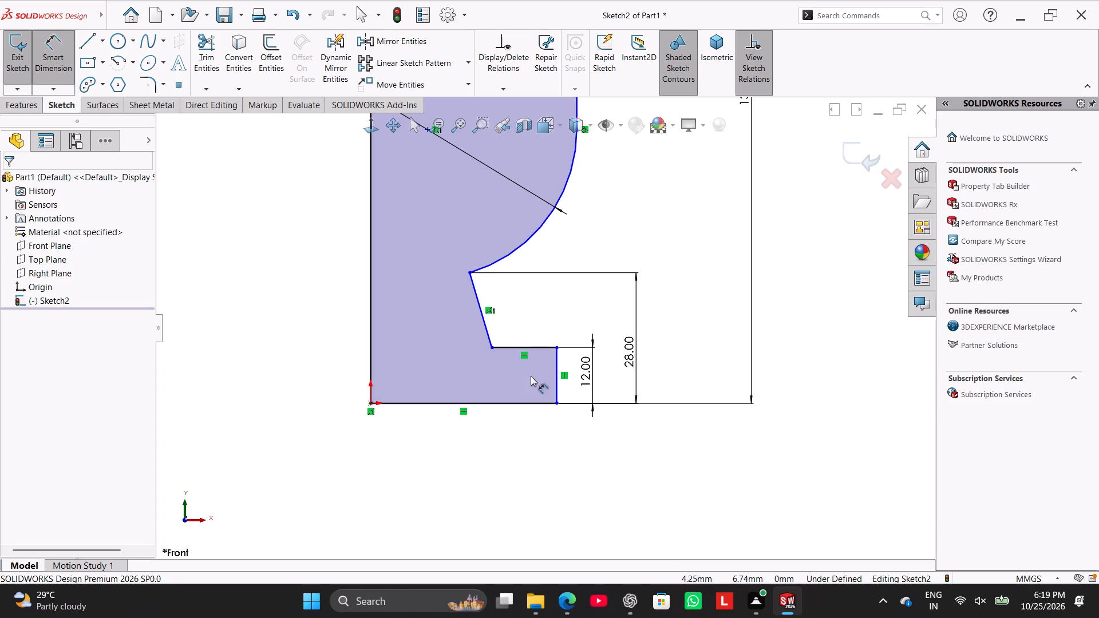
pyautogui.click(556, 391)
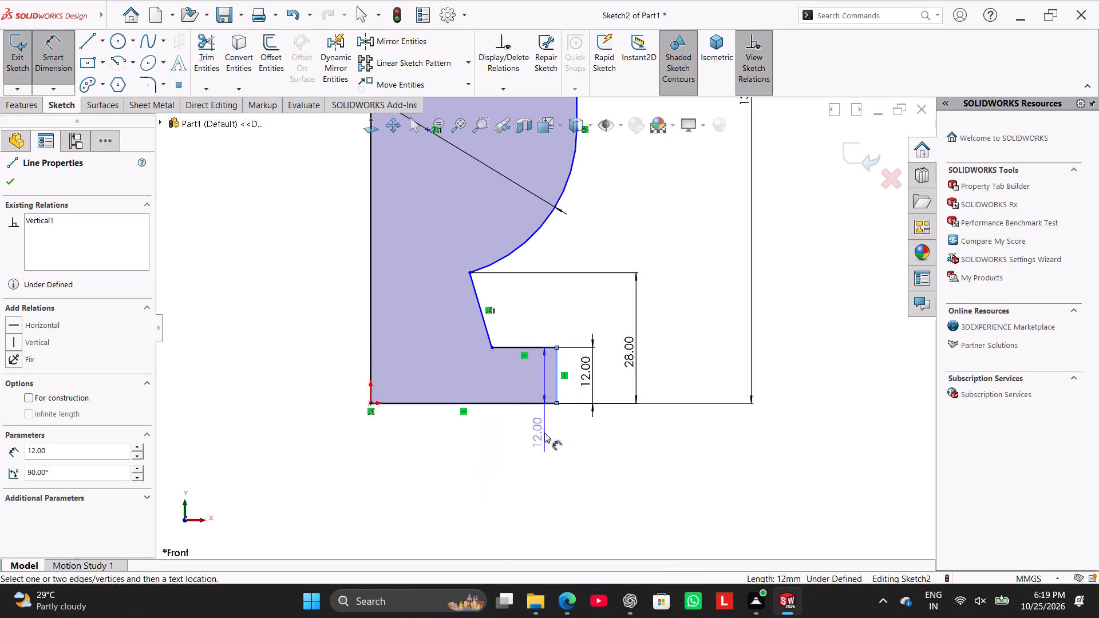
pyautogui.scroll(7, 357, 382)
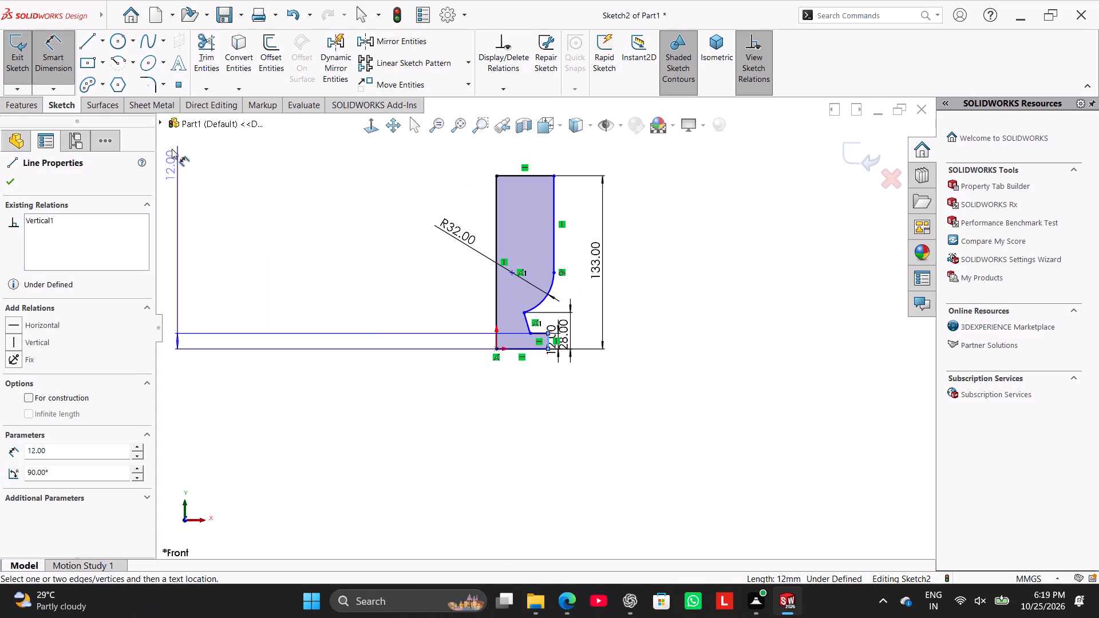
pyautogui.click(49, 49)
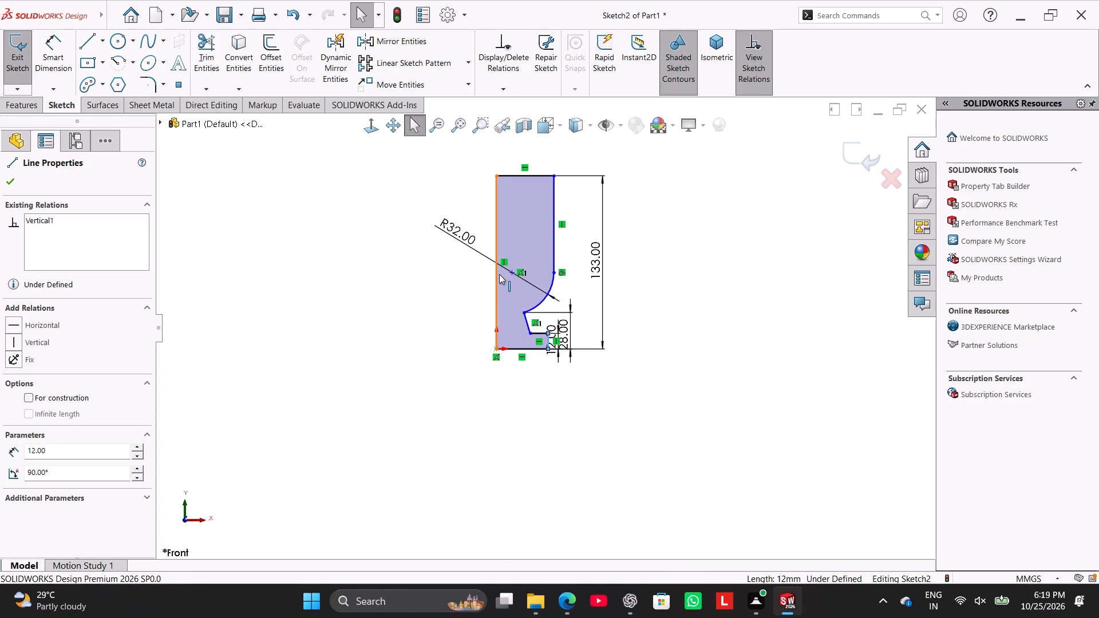
# Convert the profile's vertical line through the origin to construction geometry as the centreline.
pyautogui.rightClick(497, 274)
pyautogui.click(525, 257)
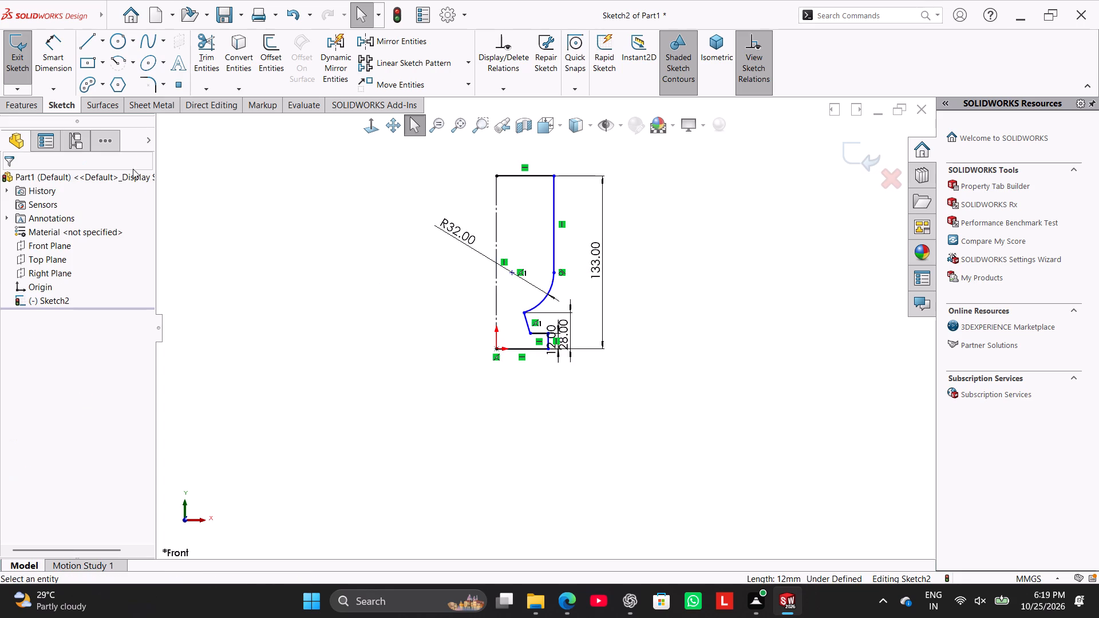
# Dimension the flange's outer edge about the centreline as a doubled diameter distance of 100 mm.
pyautogui.moveTo(66, 77); pyautogui.dragTo(77, 83)
pyautogui.scroll(-4, 558, 415)
pyautogui.scroll(1, 227, 231)
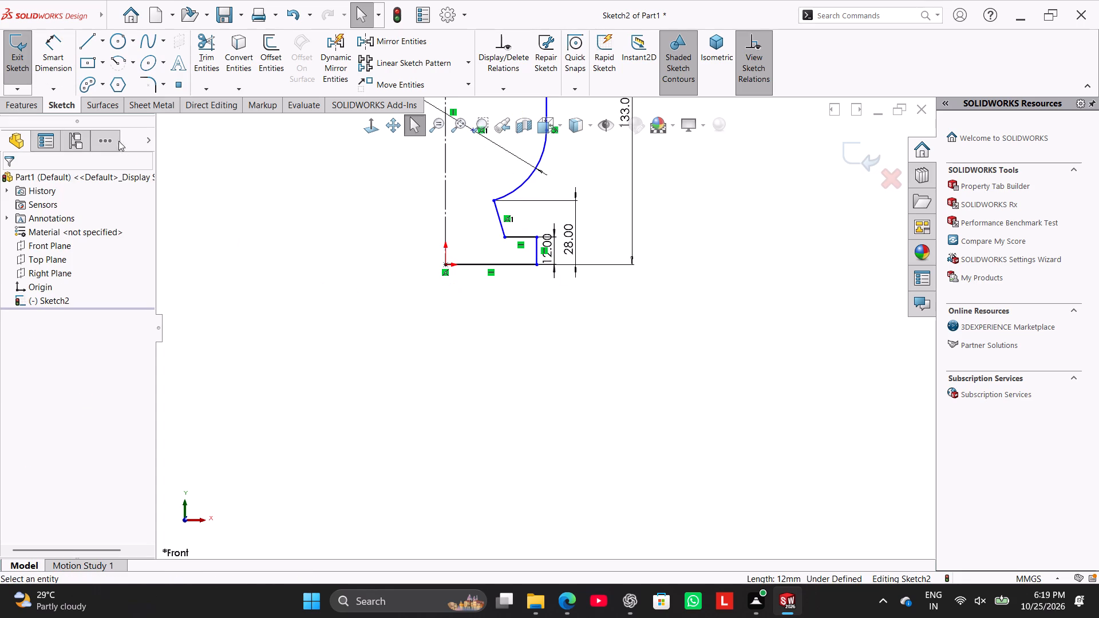
pyautogui.click(70, 73)
pyautogui.scroll(2, 405, 183)
pyautogui.scroll(4, 635, 266)
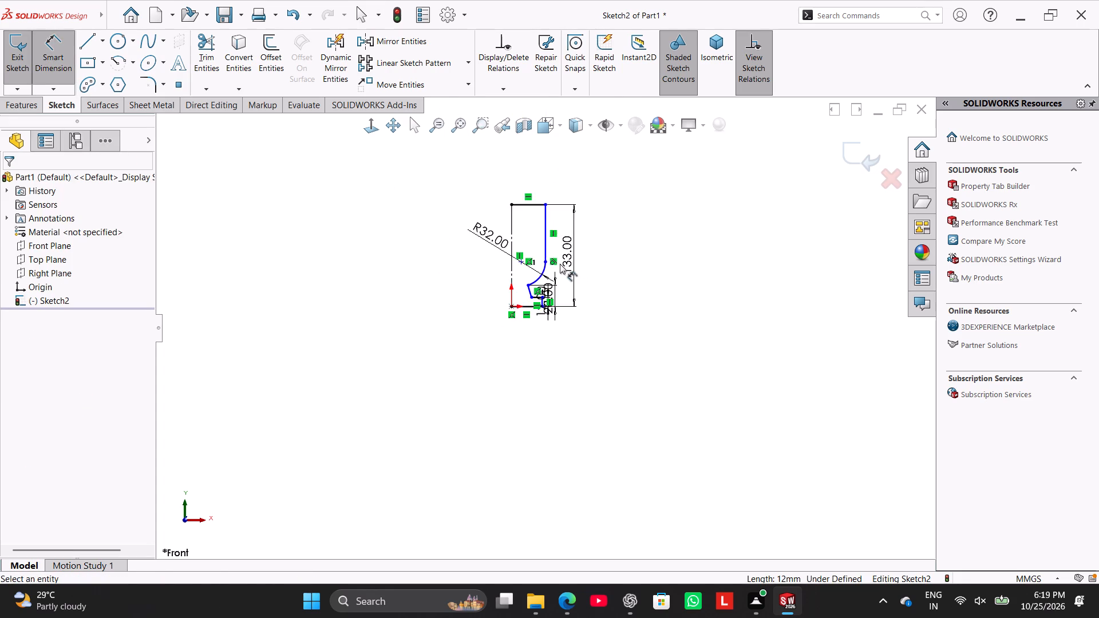
pyautogui.scroll(-7, 558, 263)
pyautogui.click(537, 417)
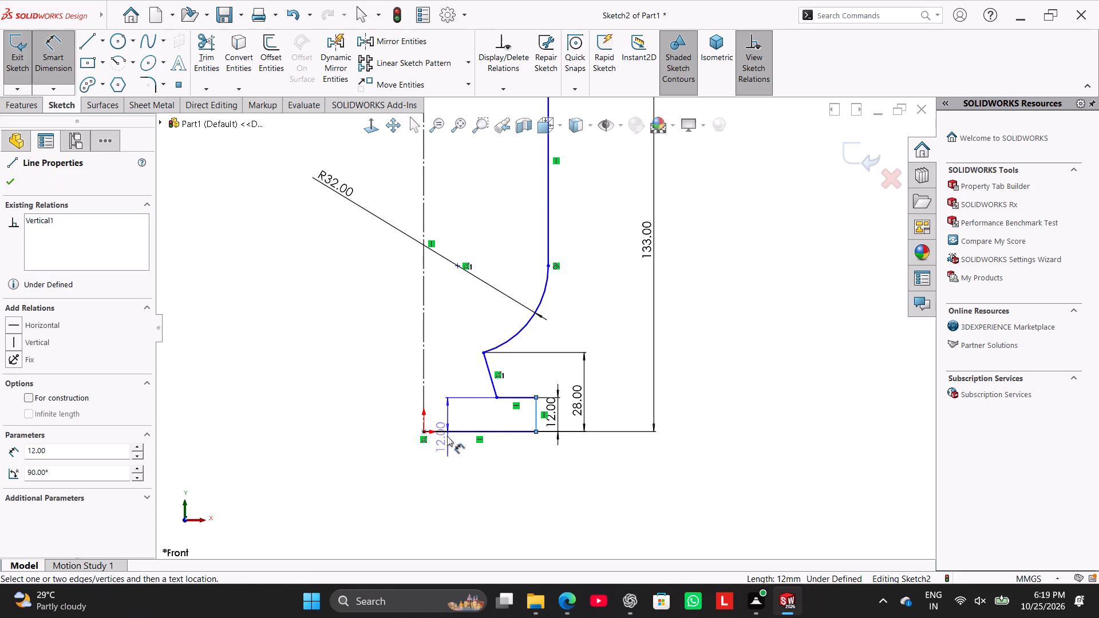
pyautogui.moveTo(424, 400); pyautogui.dragTo(425, 411)
pyautogui.click(418, 488)
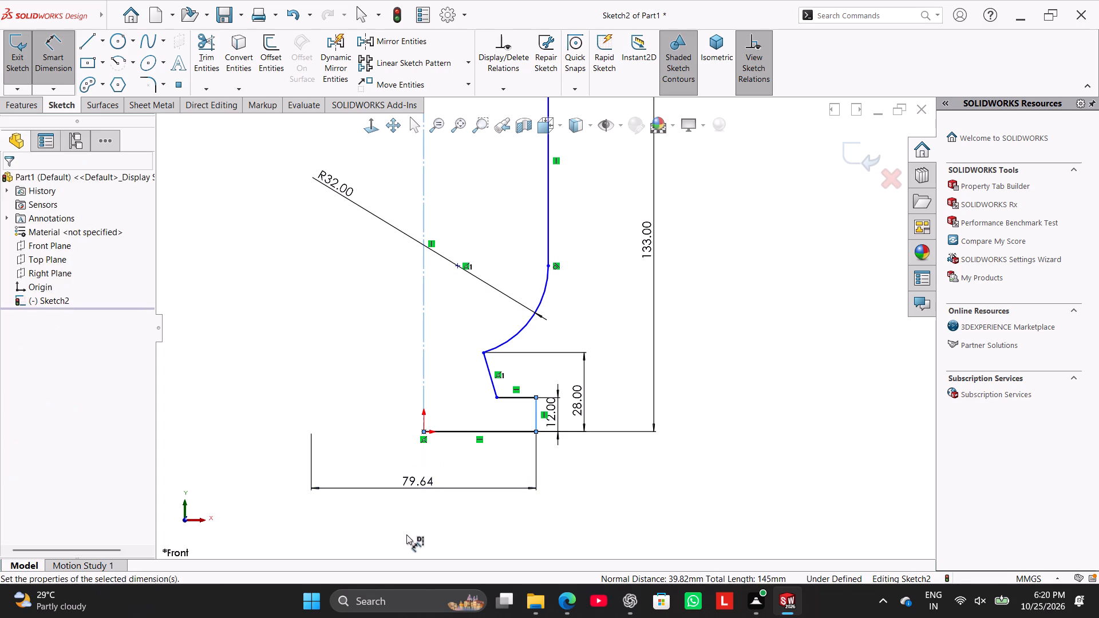
pyautogui.write('100')
pyautogui.press('Return')
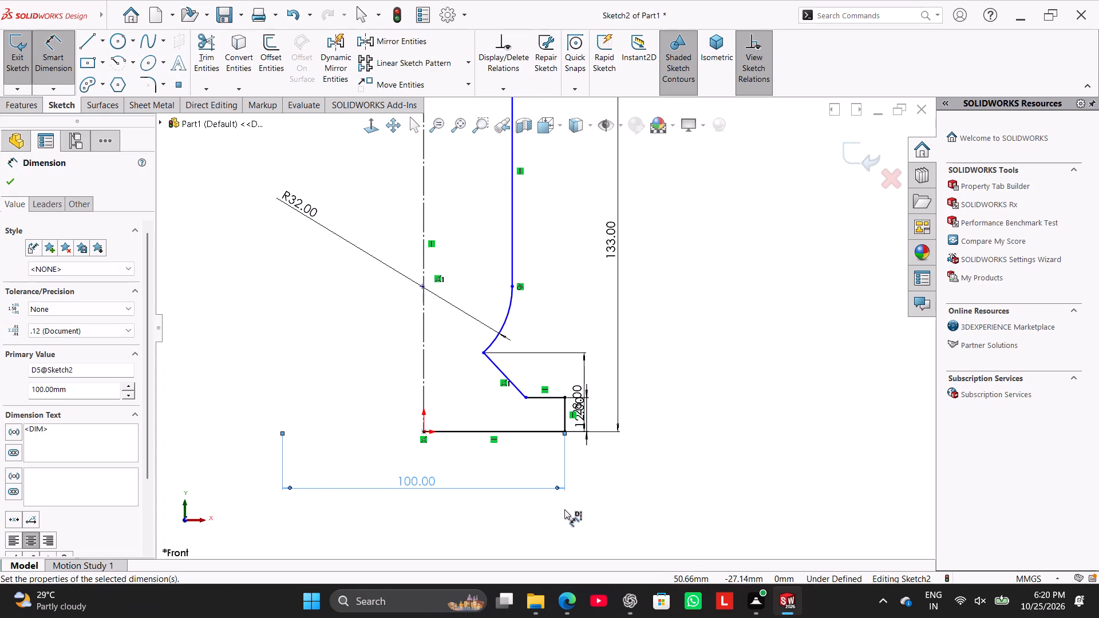
# Dimension the arc's lower endpoint about the centreline as a doubled diameter distance of 40 mm.
pyautogui.click(481, 351)
pyautogui.click(436, 393)
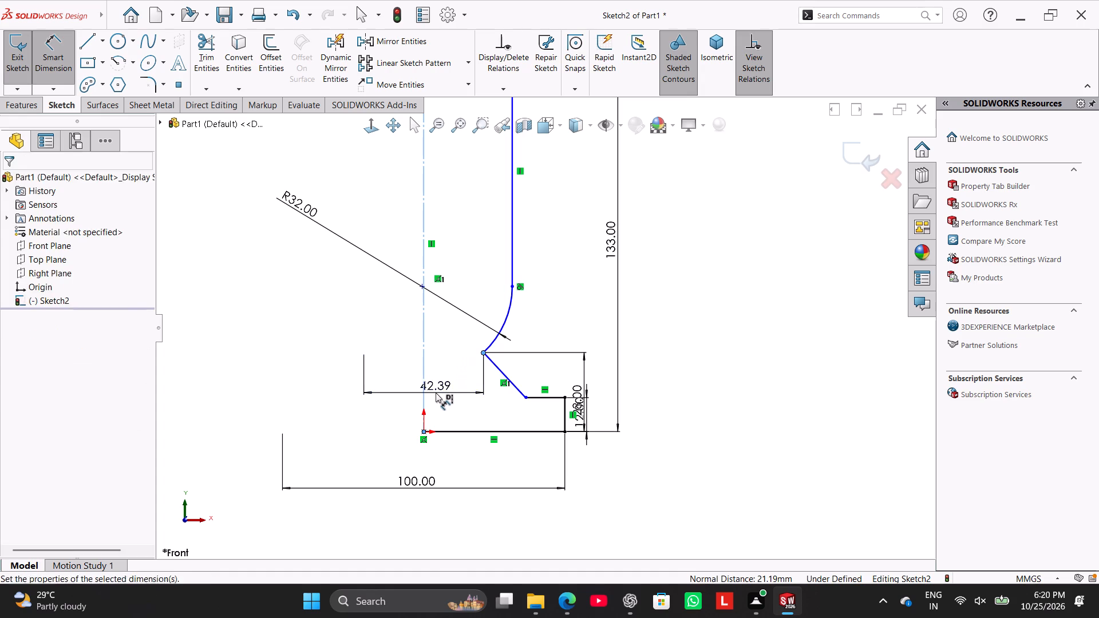
pyautogui.write('40')
pyautogui.press('Return')
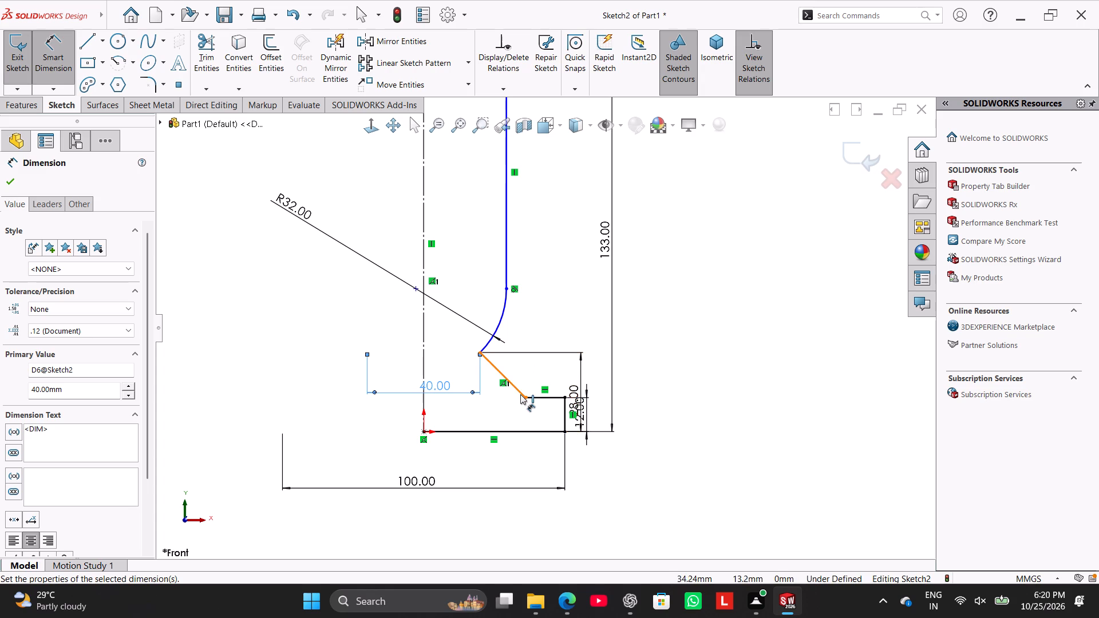
# Dimension the slanted line's lower endpoint about the centreline as a doubled diameter of 52 mm and leave the dimension command.
pyautogui.click(523, 399)
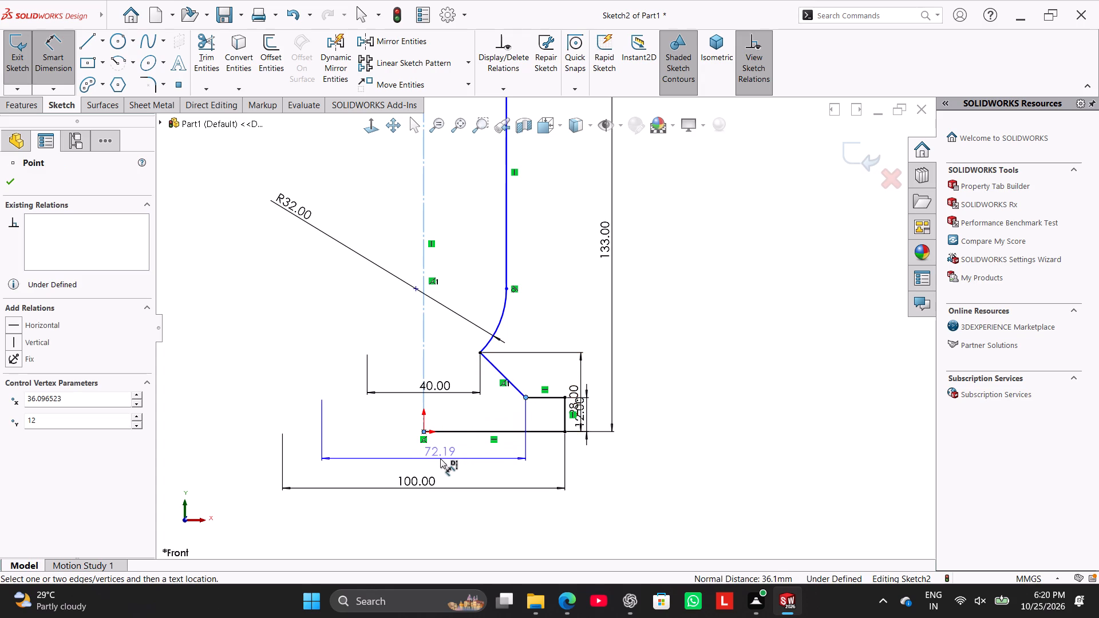
pyautogui.click(426, 460)
pyautogui.write('52')
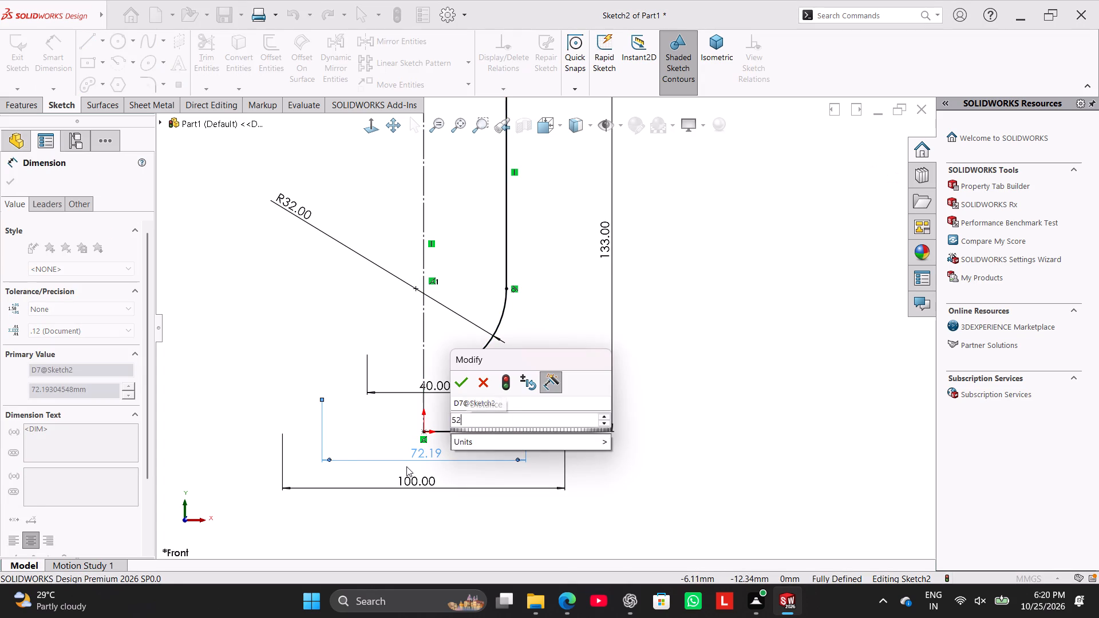
pyautogui.press('Return')
pyautogui.scroll(4, 598, 240)
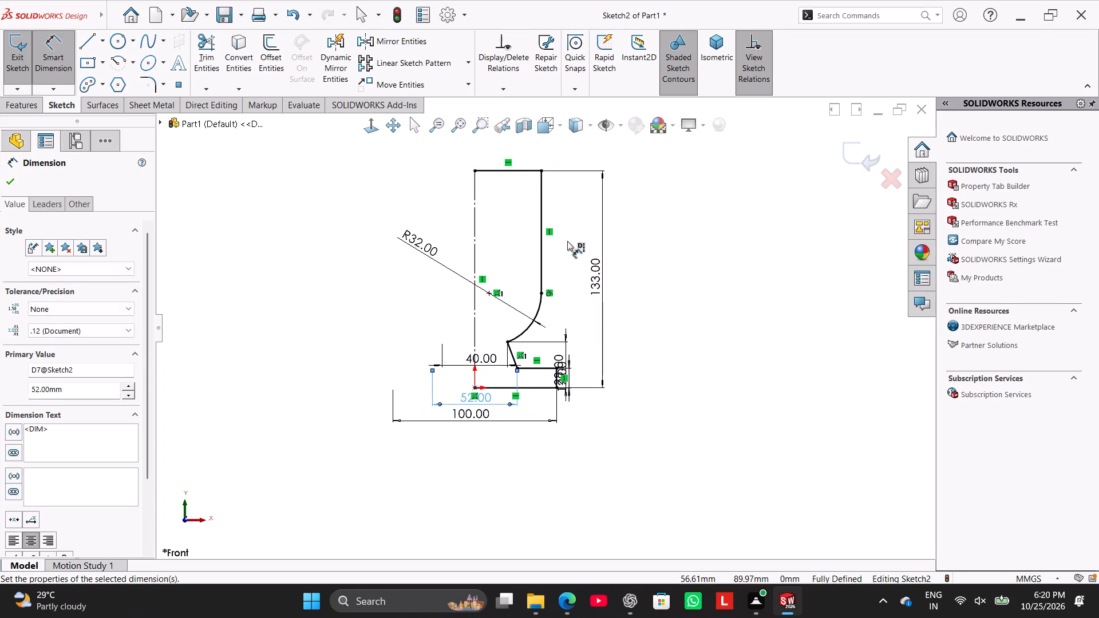
pyautogui.scroll(-1, 604, 270)
pyautogui.rightClick(664, 247)
pyautogui.click(691, 283)
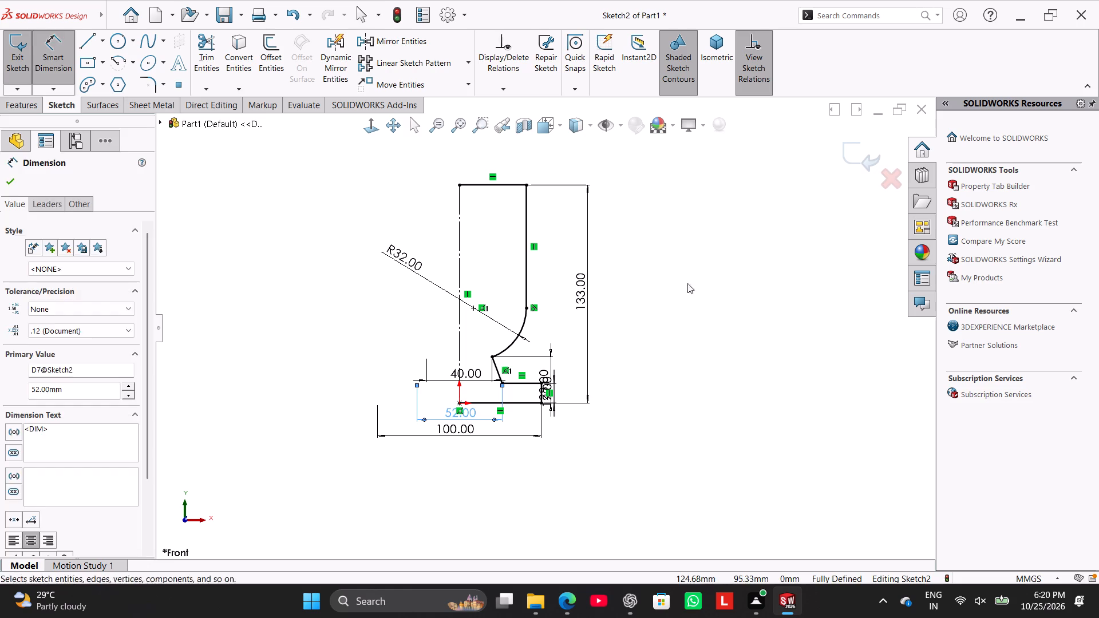
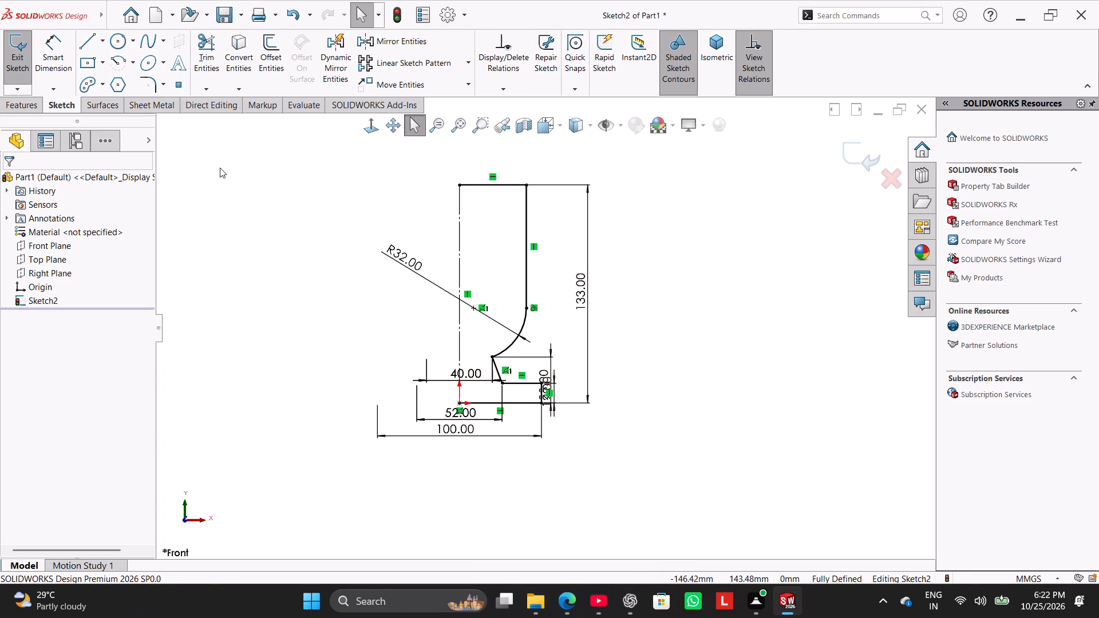
# Revolve the half-profile 360° about its centreline as a solid boss, letting the open sketch be closed automatically.
pyautogui.click(22, 109)
pyautogui.click(64, 63)
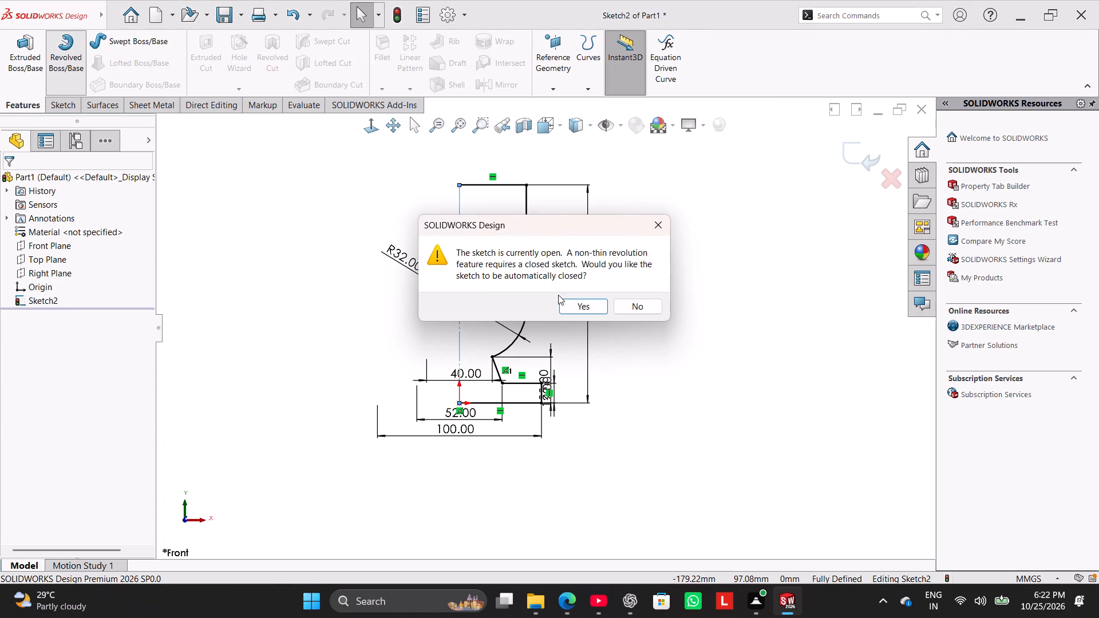
pyautogui.click(574, 302)
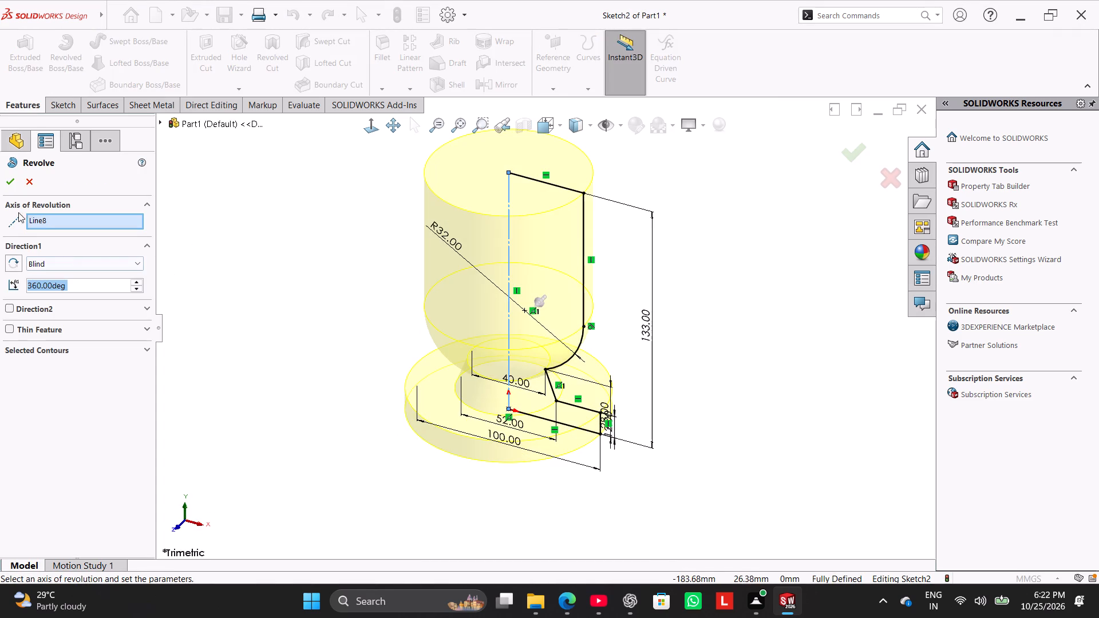
pyautogui.click(18, 184)
pyautogui.click(263, 248)
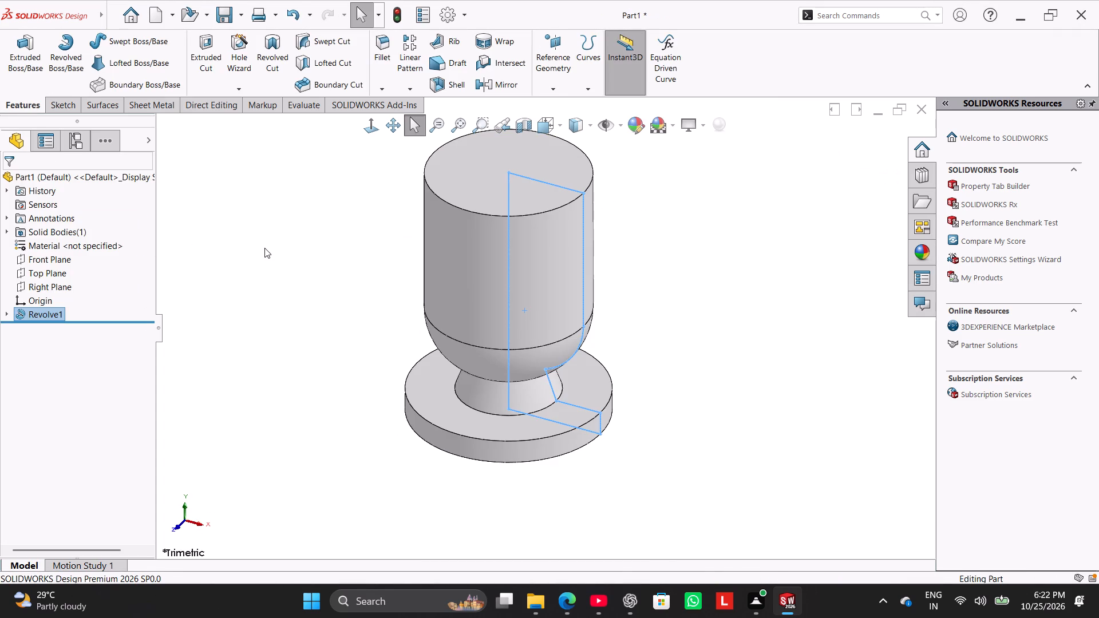
# Open a new sketch on the Front Plane of the revolved body.
pyautogui.moveTo(327, 382); pyautogui.dragTo(387, 297, button='right')
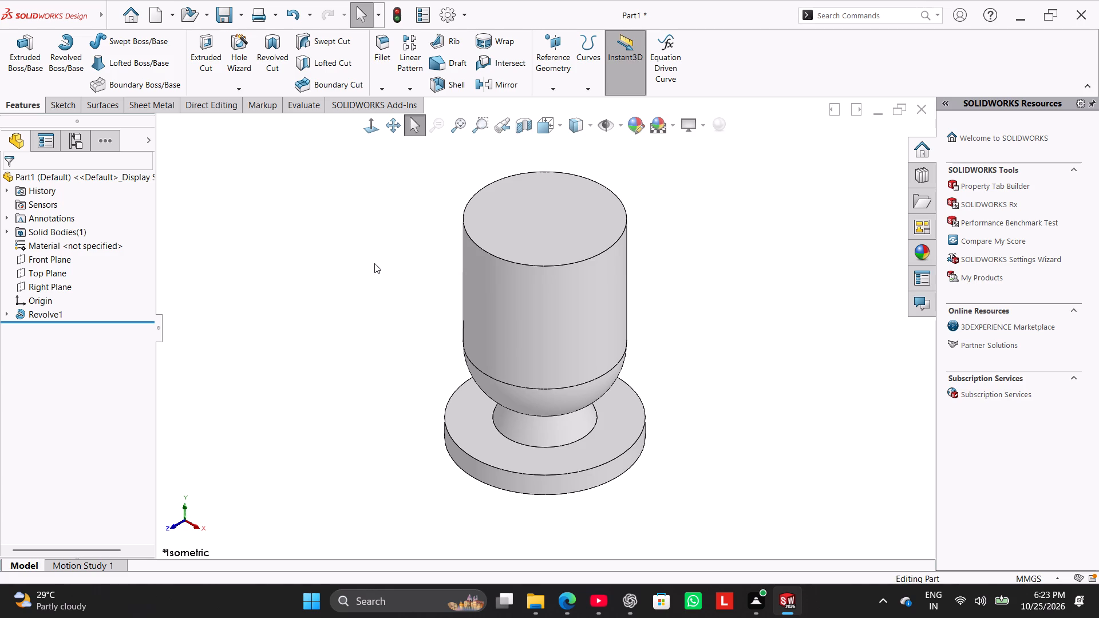
pyautogui.click(64, 264)
pyautogui.click(81, 244)
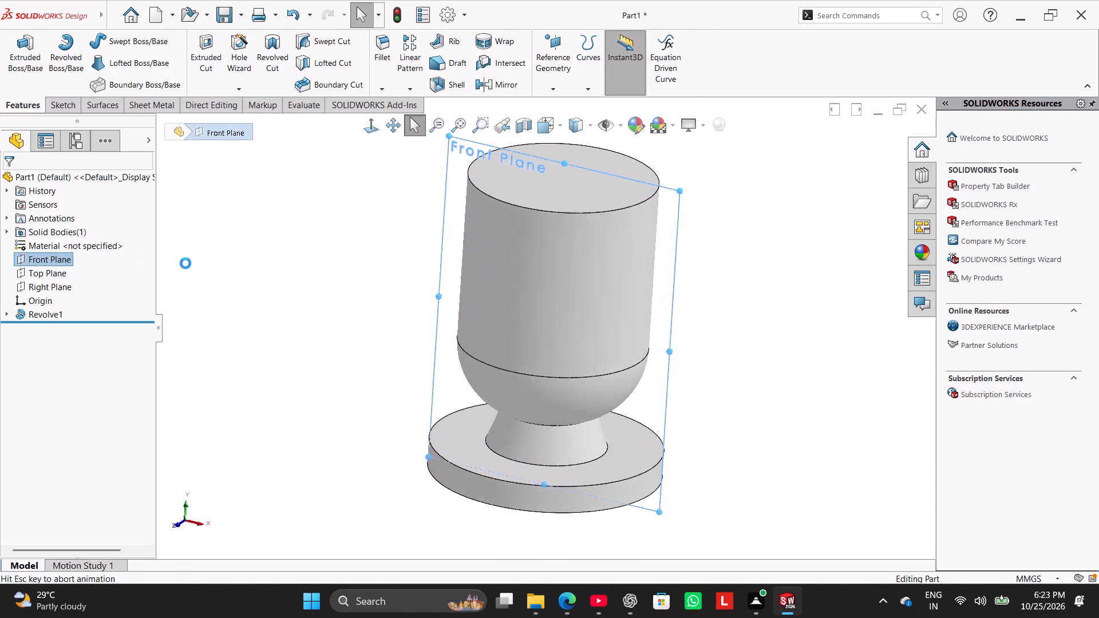
pyautogui.click(244, 268)
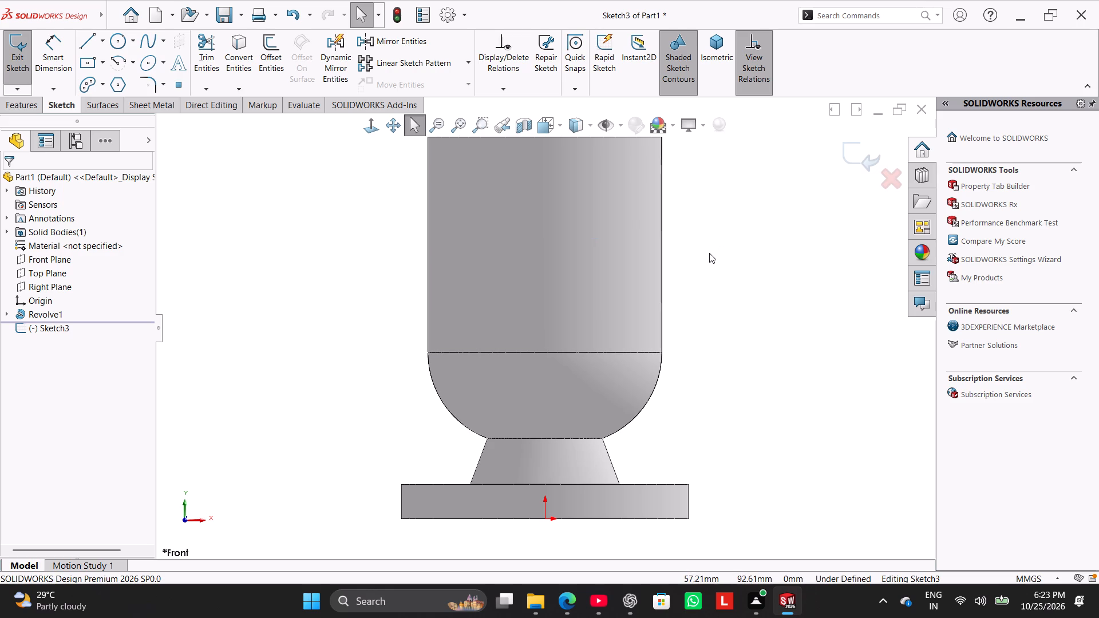
pyautogui.scroll(2, 709, 253)
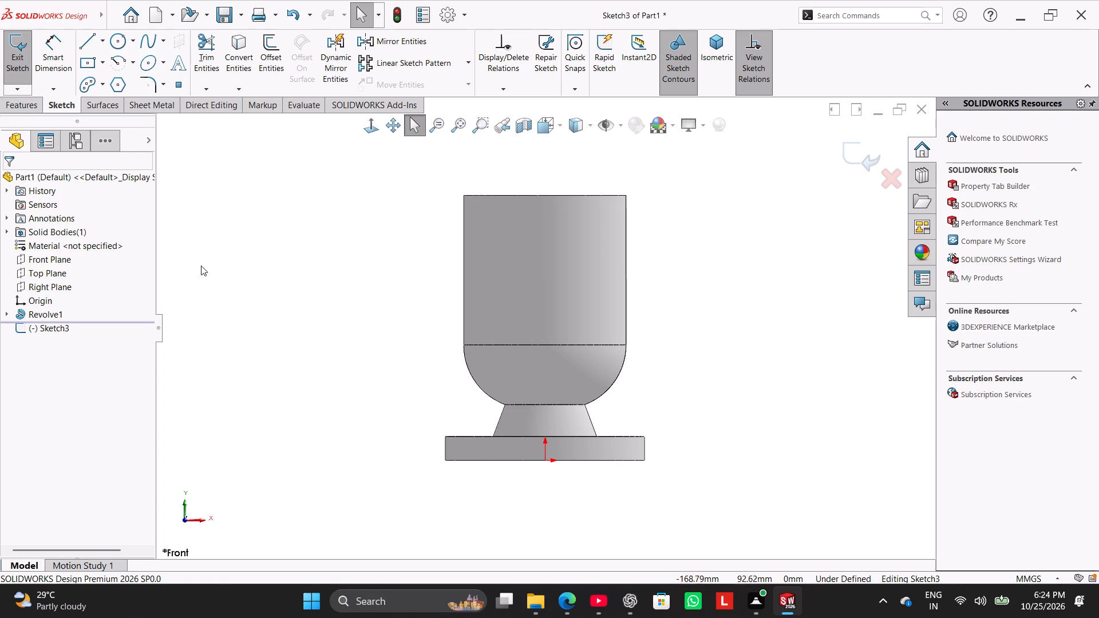
# Draw a vertical centreline from the origin up to the top edge of the revolved body.
pyautogui.click(84, 66)
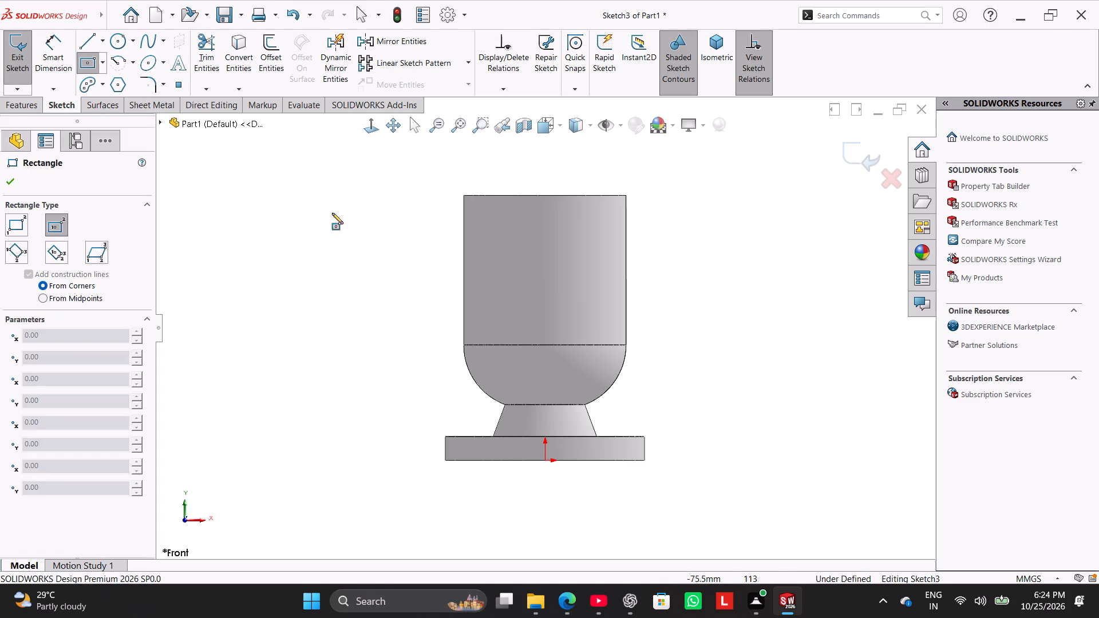
pyautogui.click(102, 60)
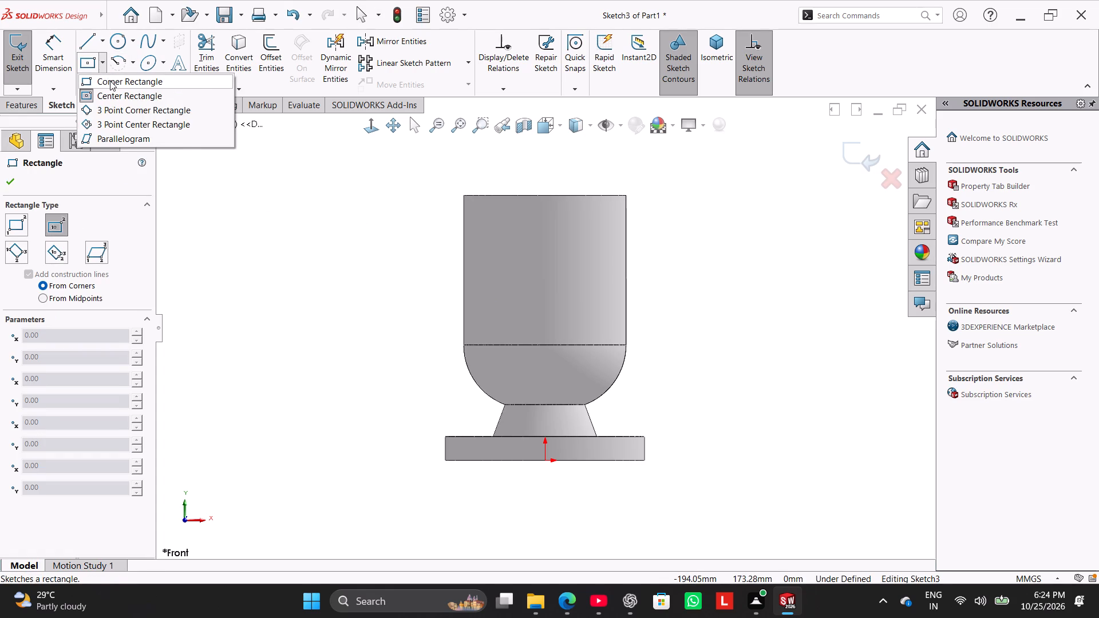
pyautogui.click(110, 81)
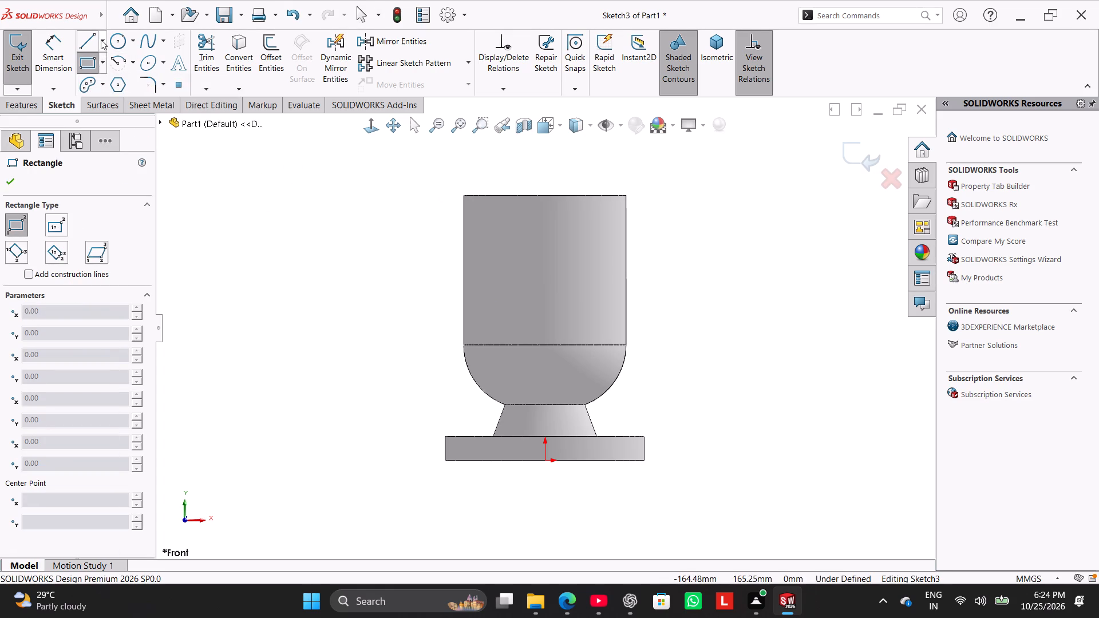
pyautogui.click(101, 39)
pyautogui.click(115, 75)
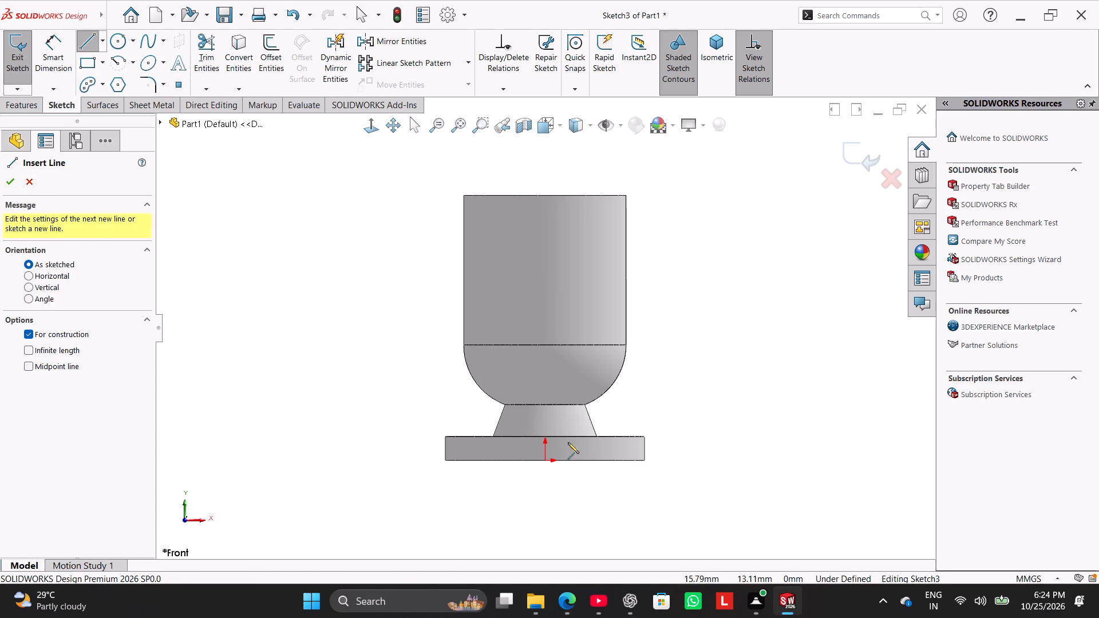
pyautogui.click(544, 458)
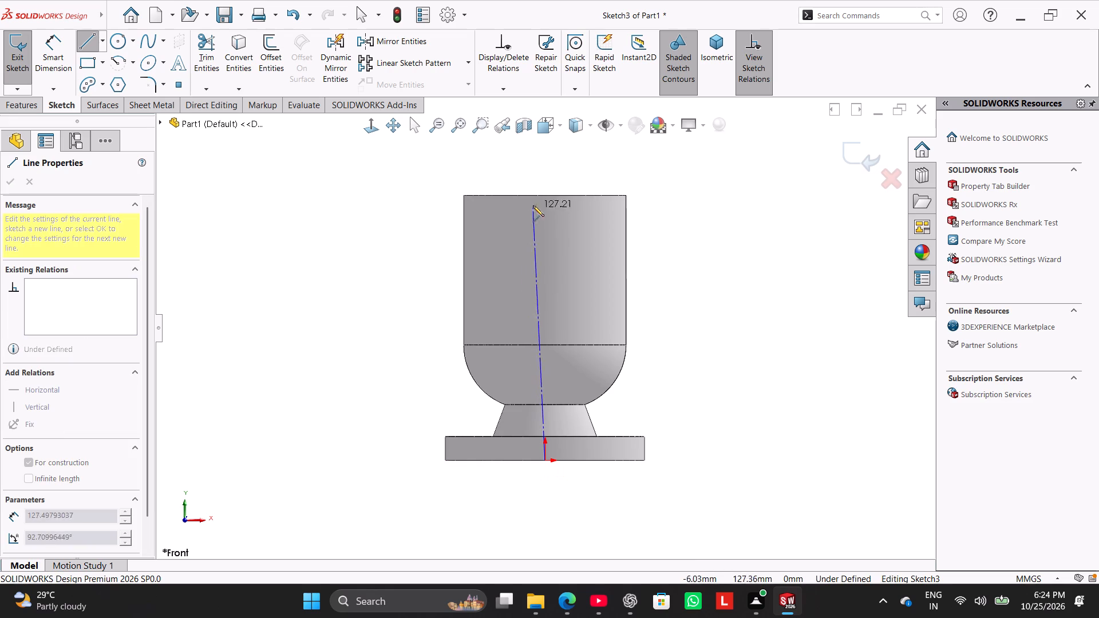
pyautogui.click(542, 194)
pyautogui.rightClick(363, 224)
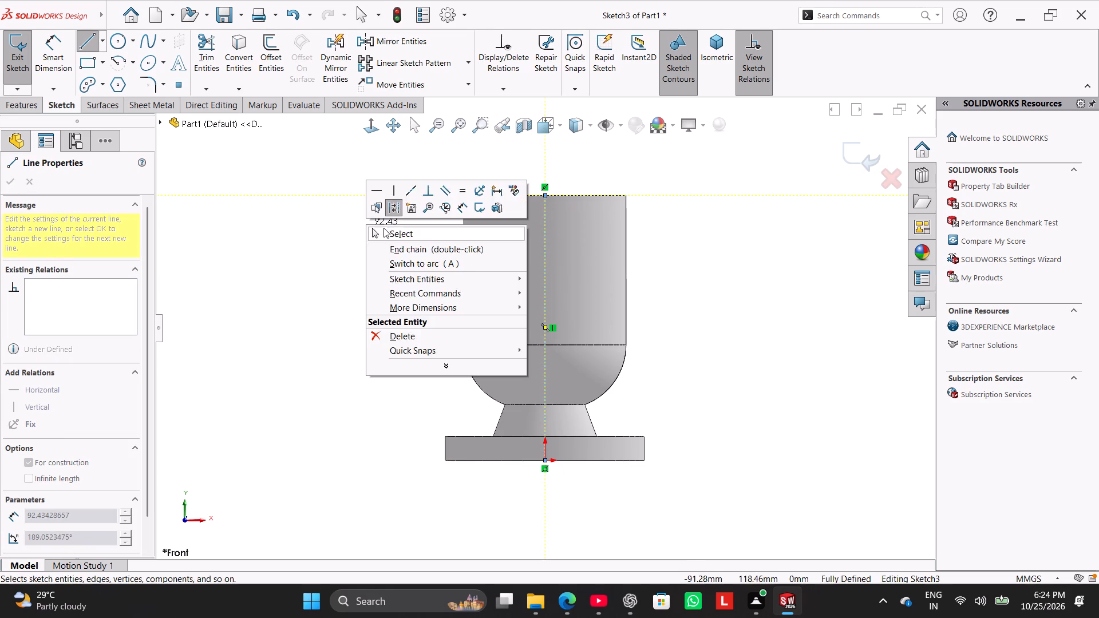
pyautogui.click(384, 228)
# Sketch a corner rectangle from the centreline out past the body's +X side, about 95 mm wide and 49 mm high.
pyautogui.click(92, 62)
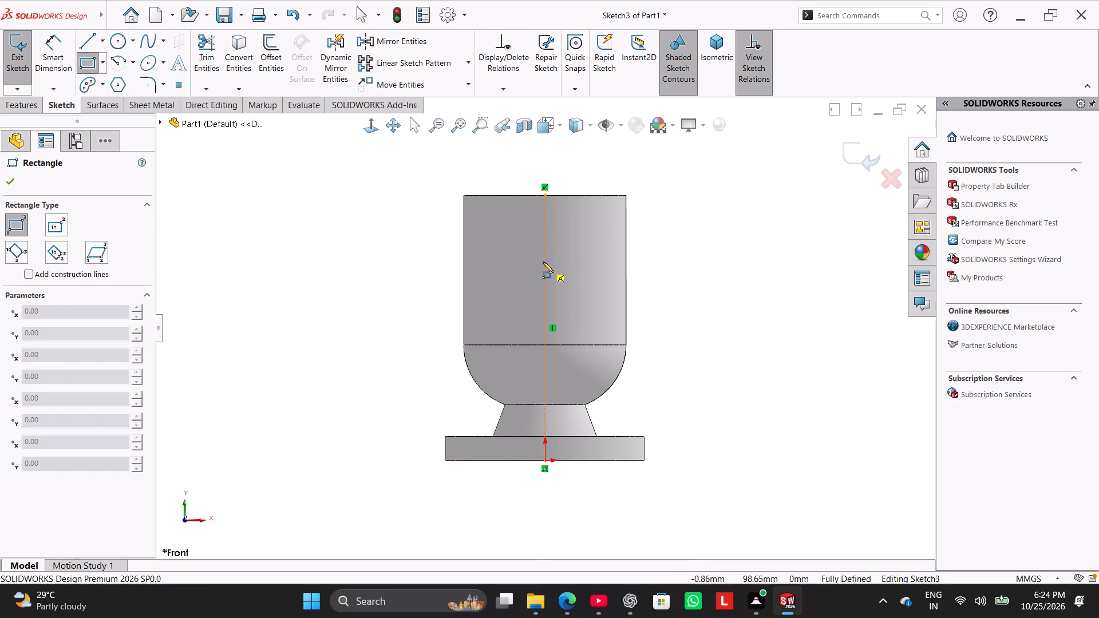
pyautogui.click(546, 239)
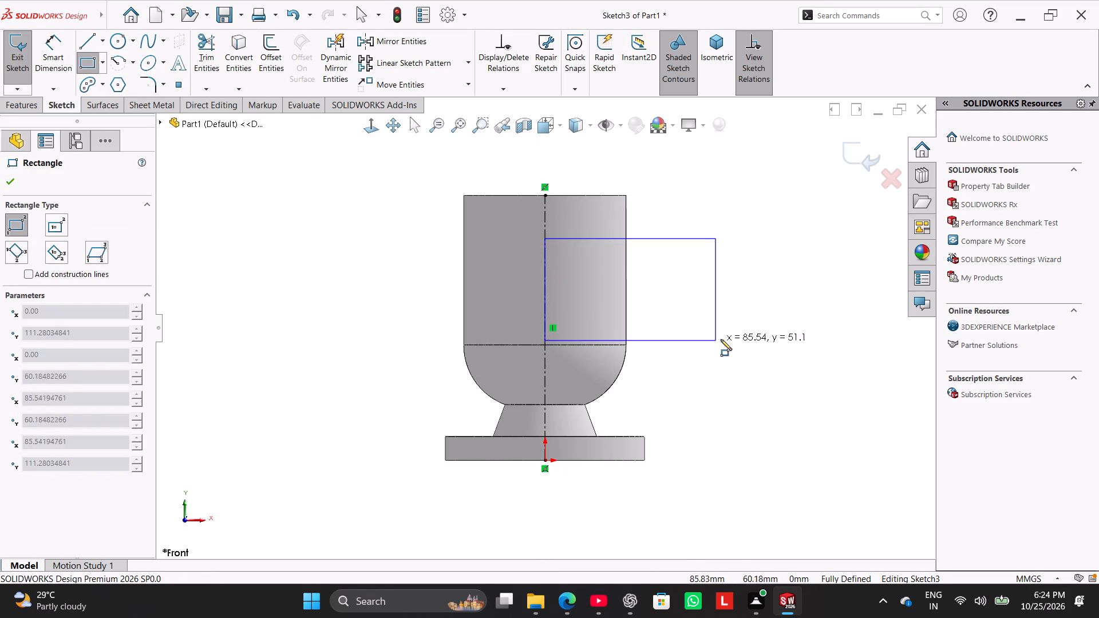
pyautogui.click(735, 336)
pyautogui.rightClick(767, 225)
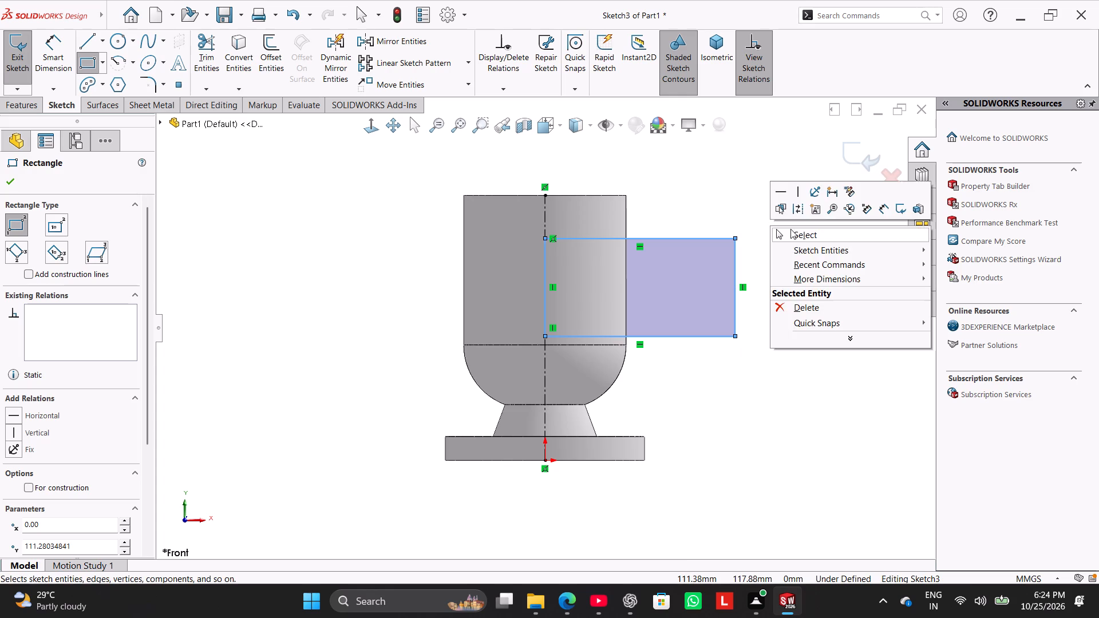
pyautogui.click(794, 233)
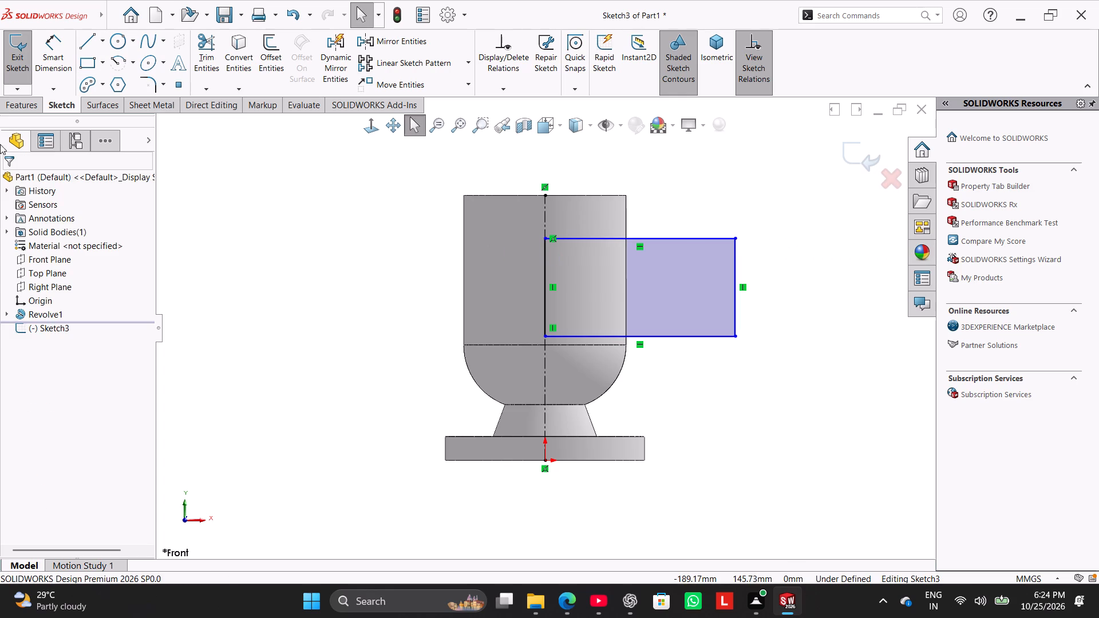
# Dimension the rectangle's outer vertical edge as 64 mm.
pyautogui.moveTo(44, 61); pyautogui.dragTo(49, 67)
pyautogui.click(736, 291)
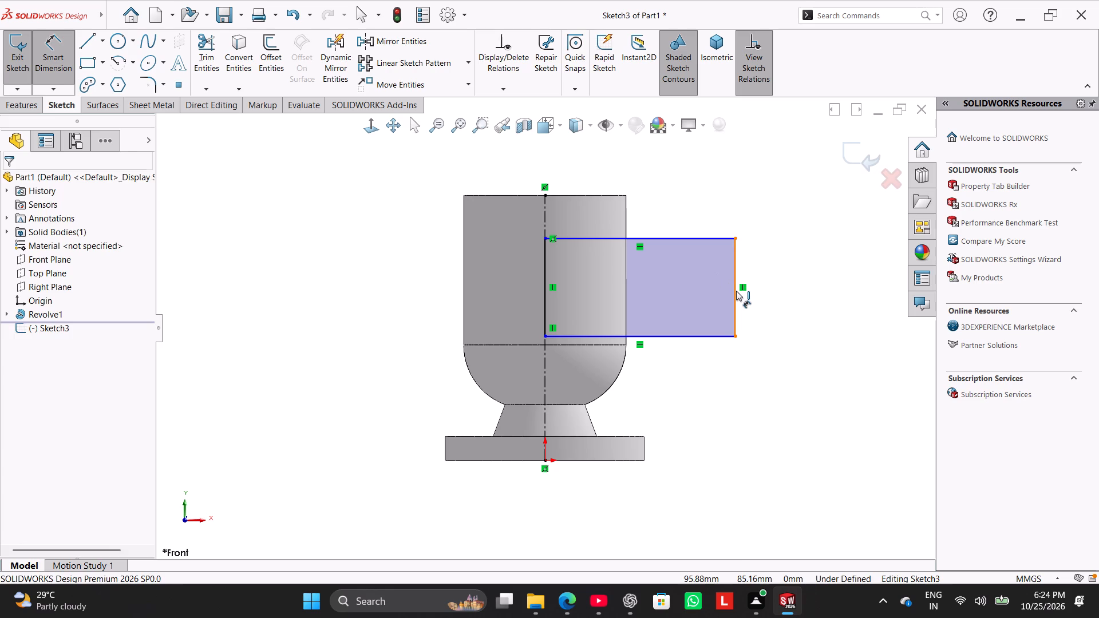
pyautogui.click(769, 288)
pyautogui.write('64')
pyautogui.press('Return')
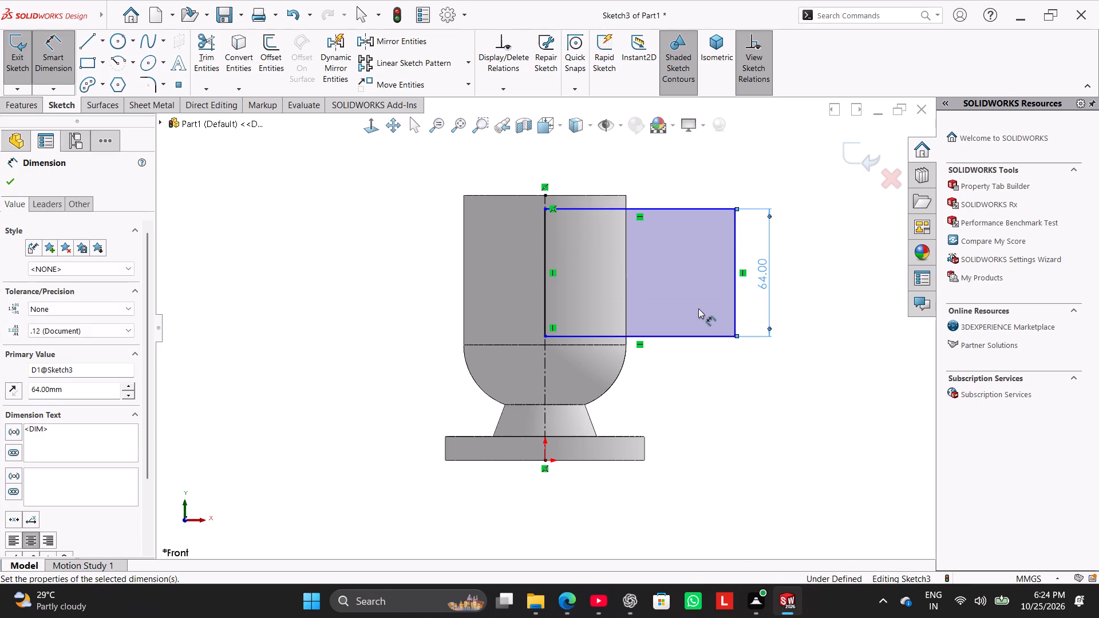
# Dimension the midpoint of the rectangle's outer edge 86 mm above the flange's bottom edge and leave the dimension command.
pyautogui.click(735, 274)
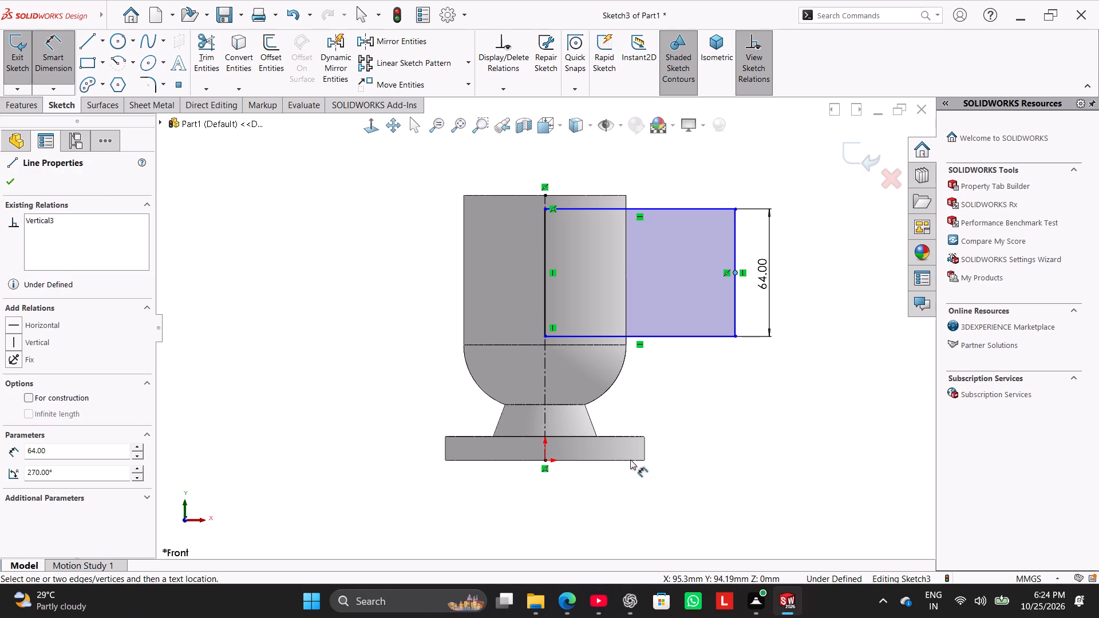
pyautogui.click(631, 461)
pyautogui.click(775, 400)
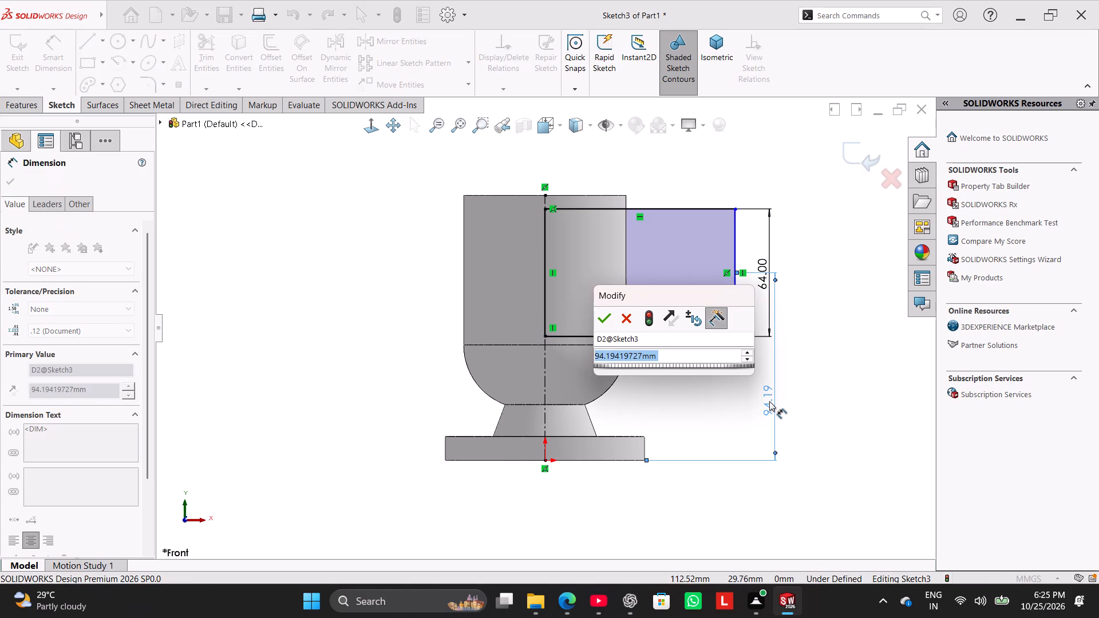
pyautogui.write('86')
pyautogui.press('Return')
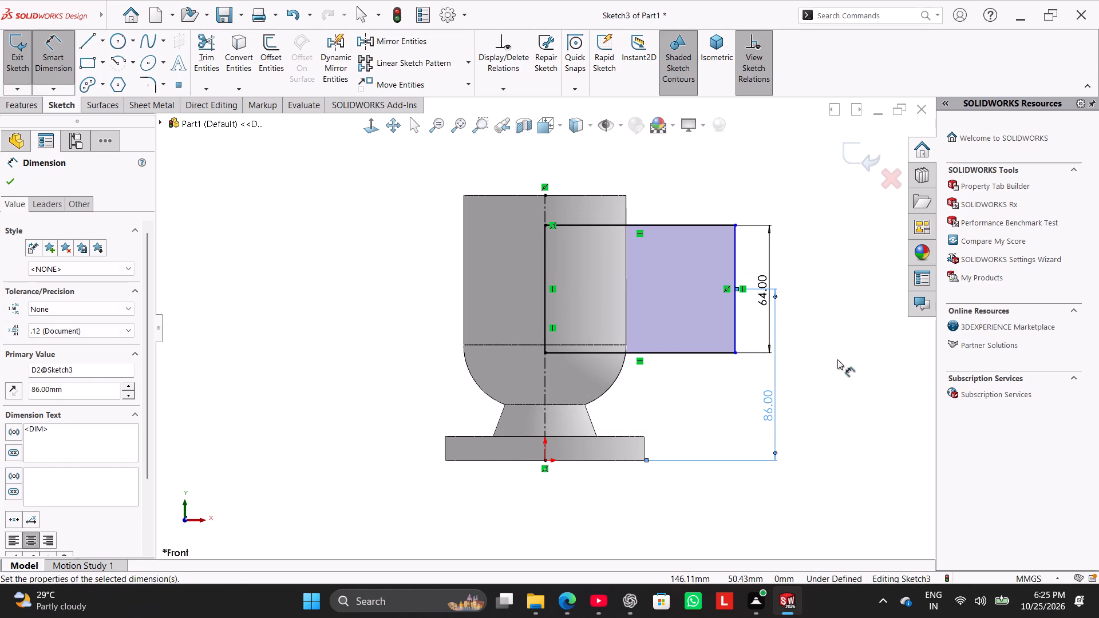
pyautogui.rightClick(841, 355)
pyautogui.click(882, 388)
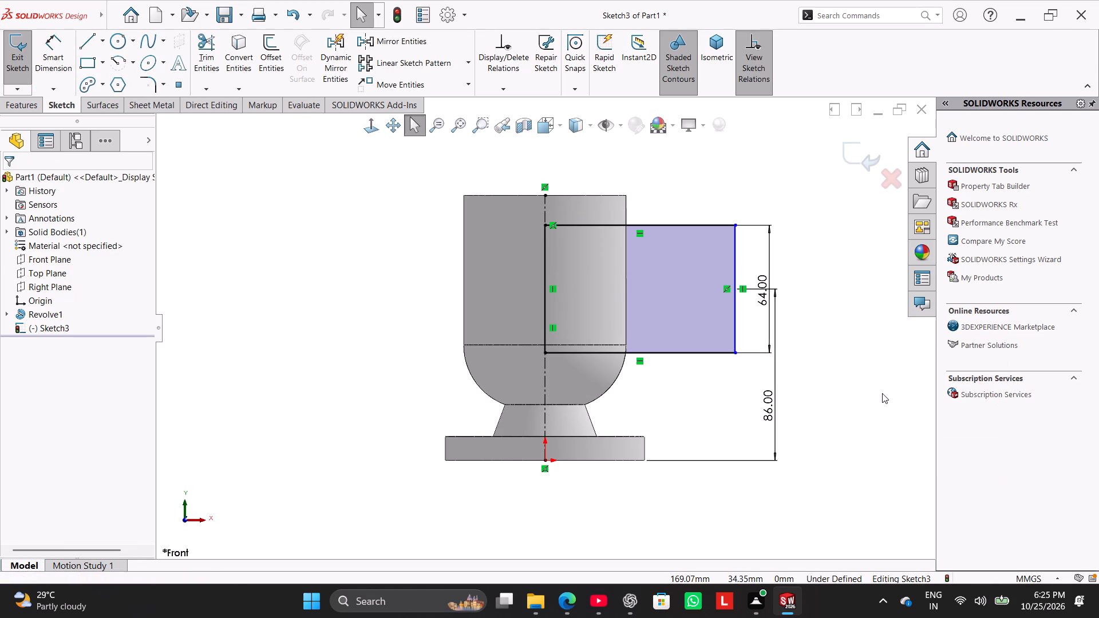
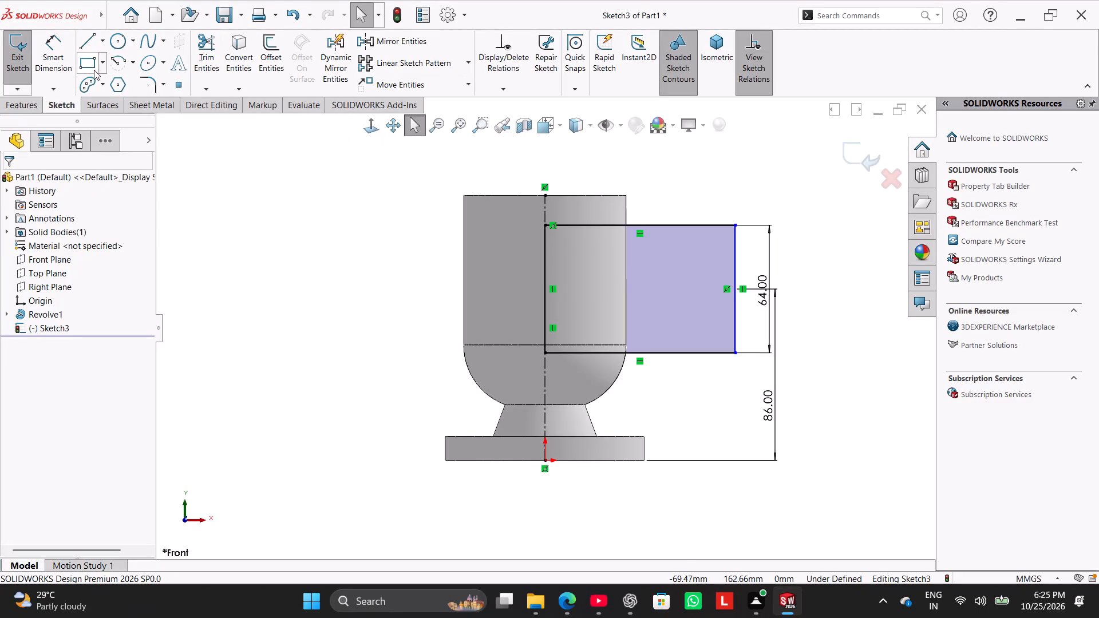
# Dimension the rectangle's top horizontal edge as 118-73 mm (45 mm) and leave the dimension command.
pyautogui.click(58, 54)
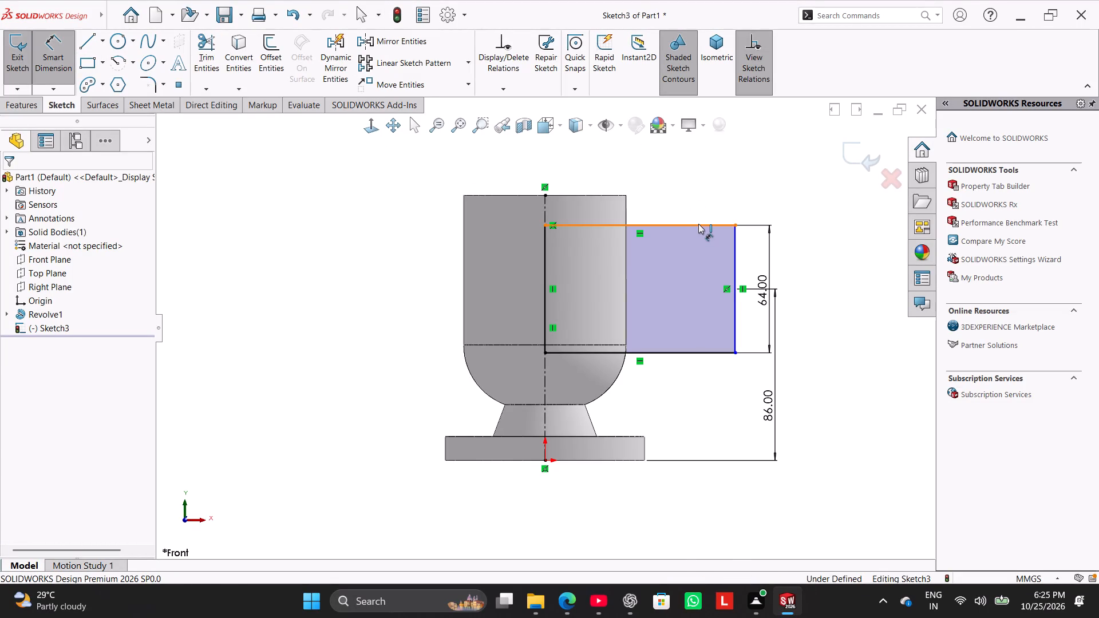
pyautogui.click(698, 224)
pyautogui.click(662, 168)
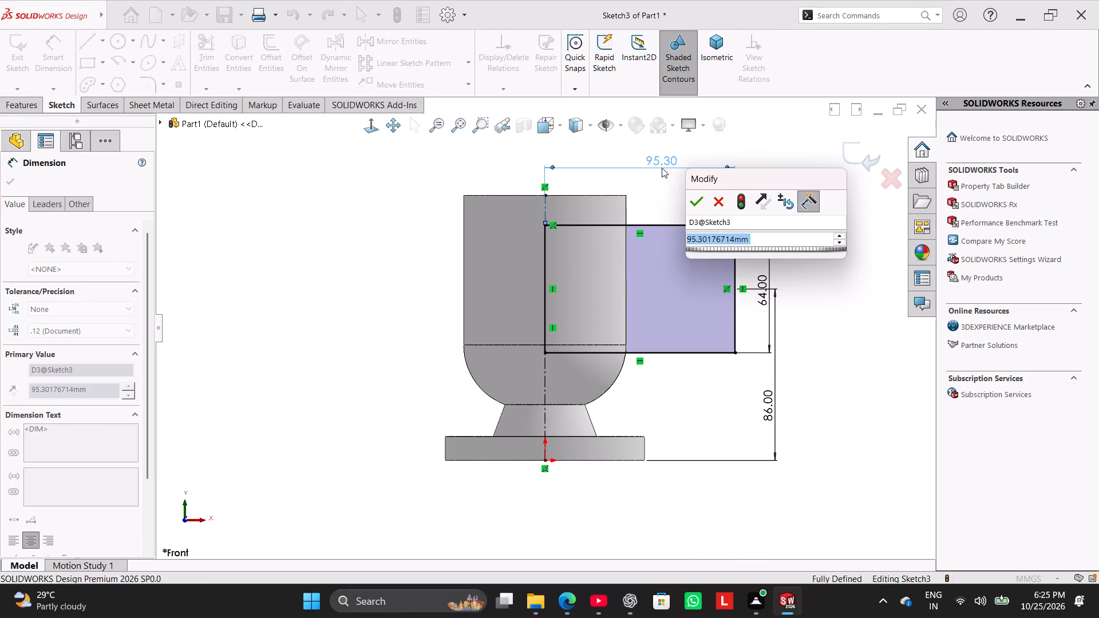
pyautogui.write('11')
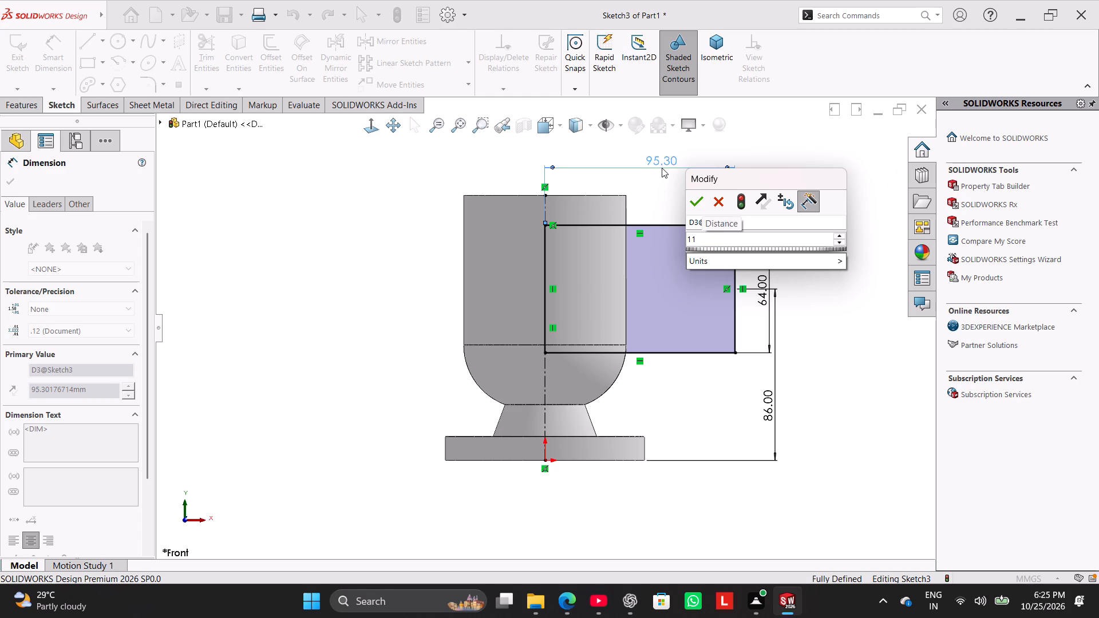
pyautogui.press('8')
pyautogui.press('-')
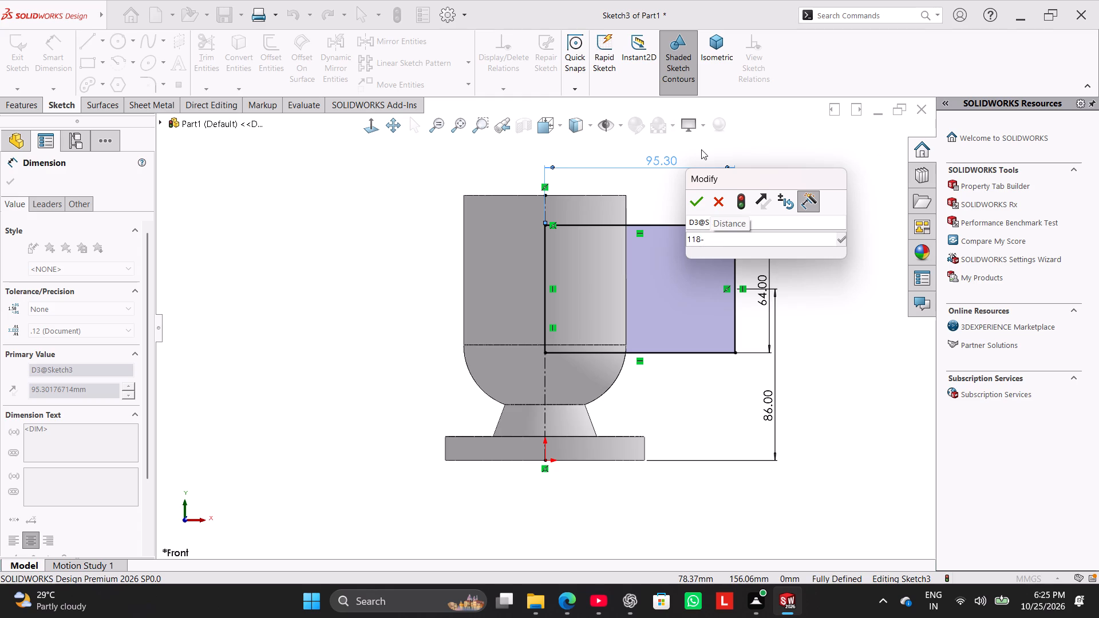
pyautogui.write('73')
pyautogui.press('Return')
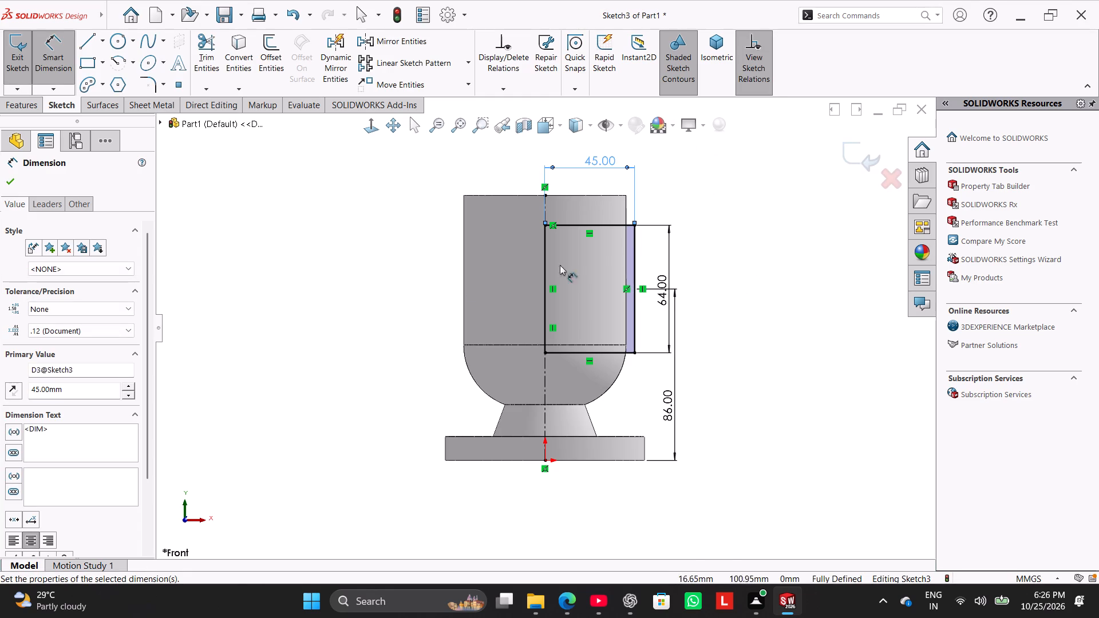
pyautogui.rightClick(340, 264)
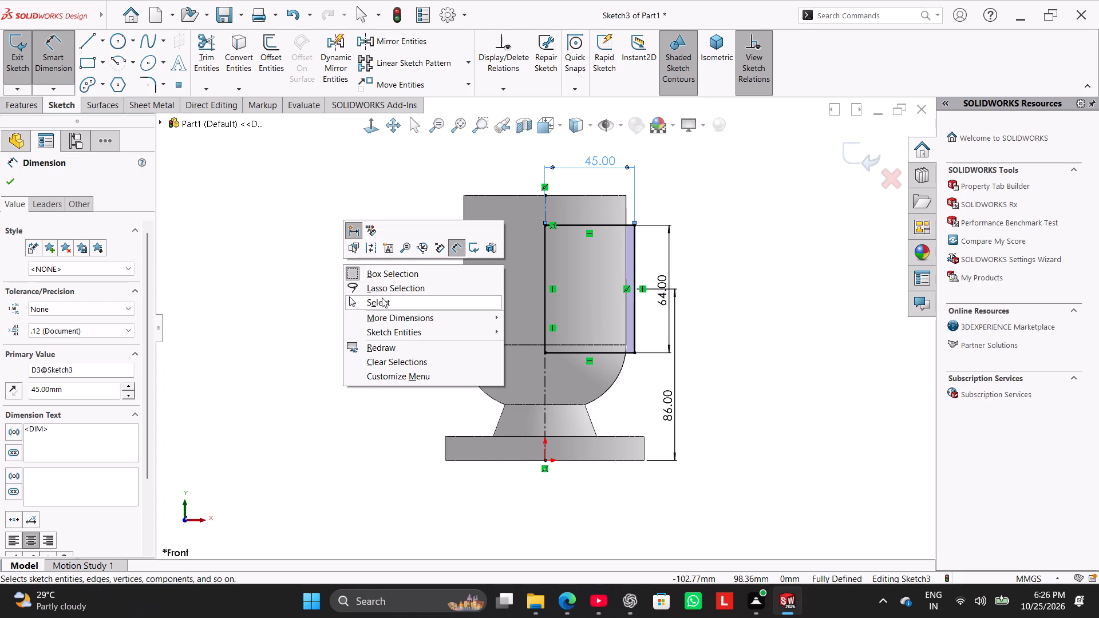
pyautogui.click(382, 299)
# Open the rectangle's horizontal width dimension for editing.
pyautogui.moveTo(397, 287); pyautogui.dragTo(395, 288, button='middle')
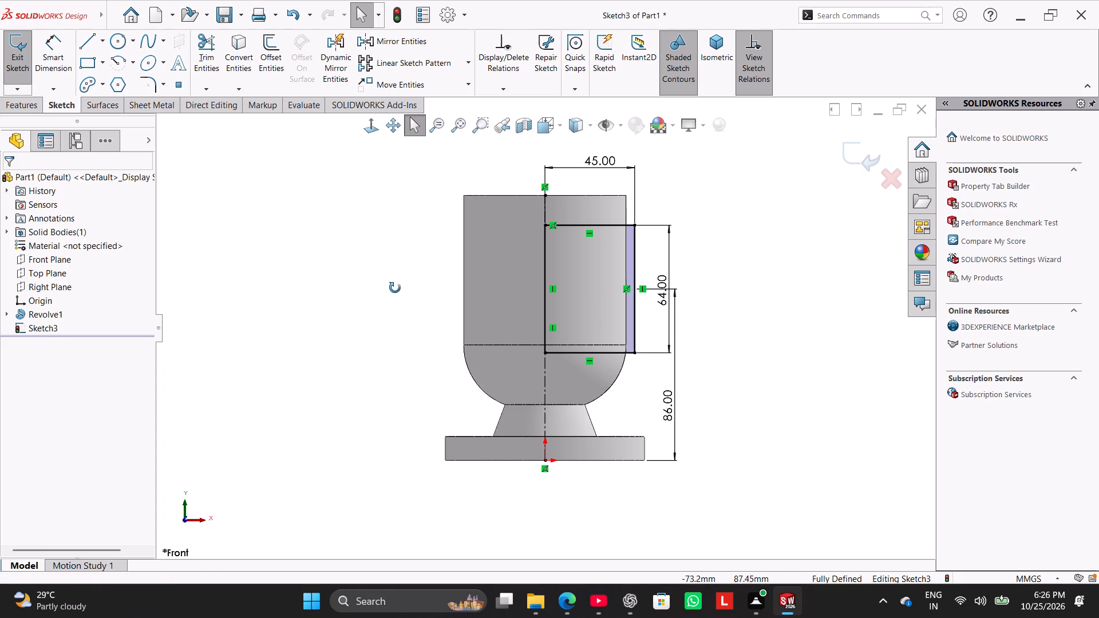
pyautogui.moveTo(395, 288); pyautogui.dragTo(351, 291, button='middle')
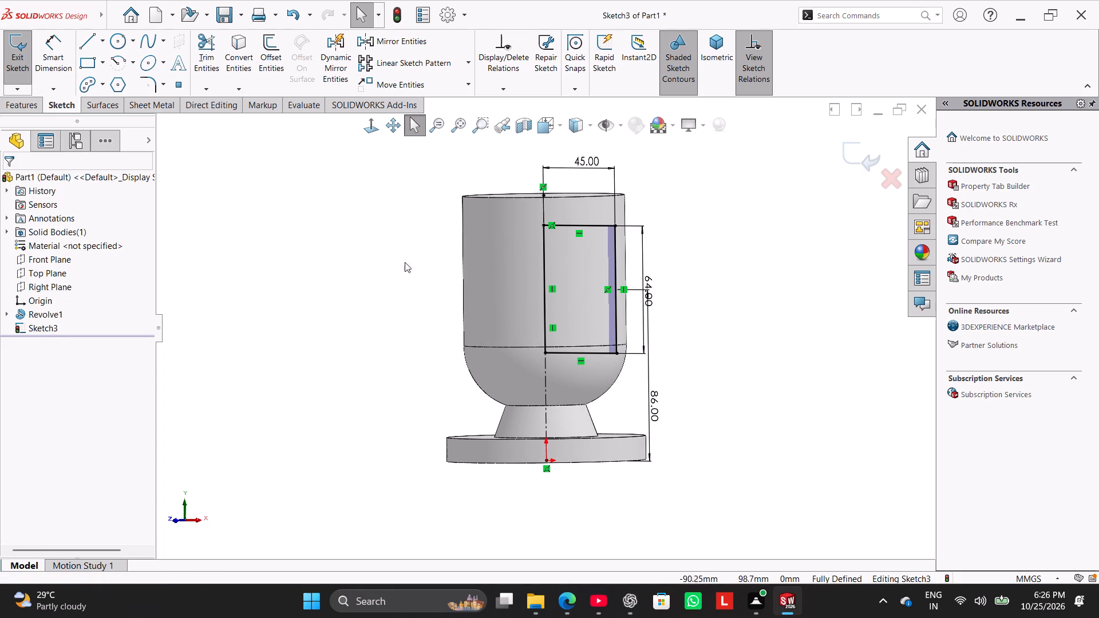
pyautogui.doubleClick(580, 161)
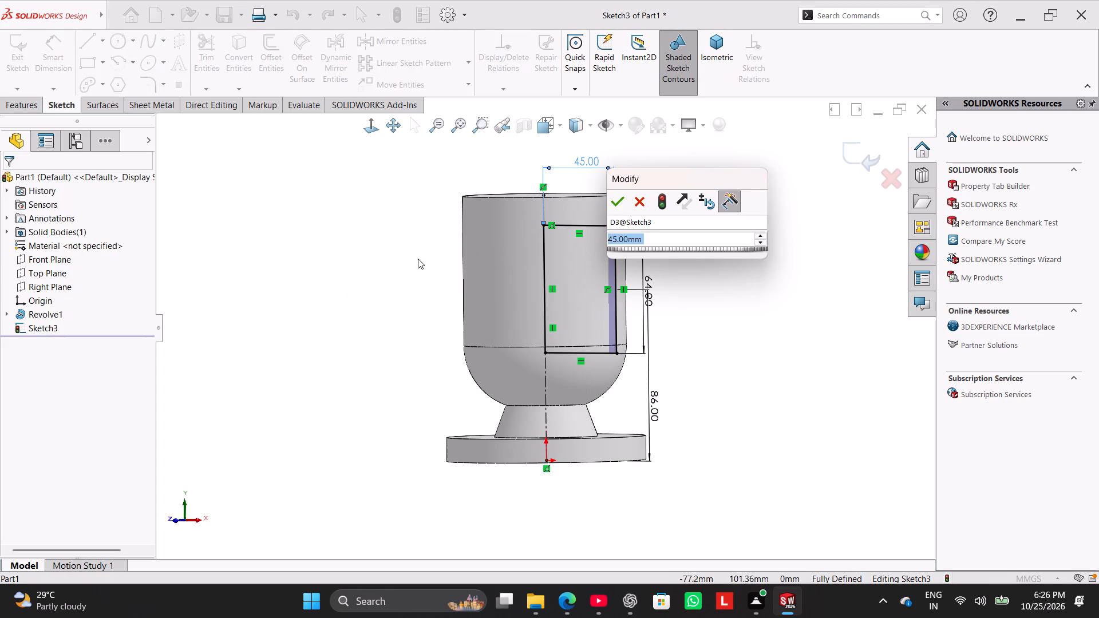
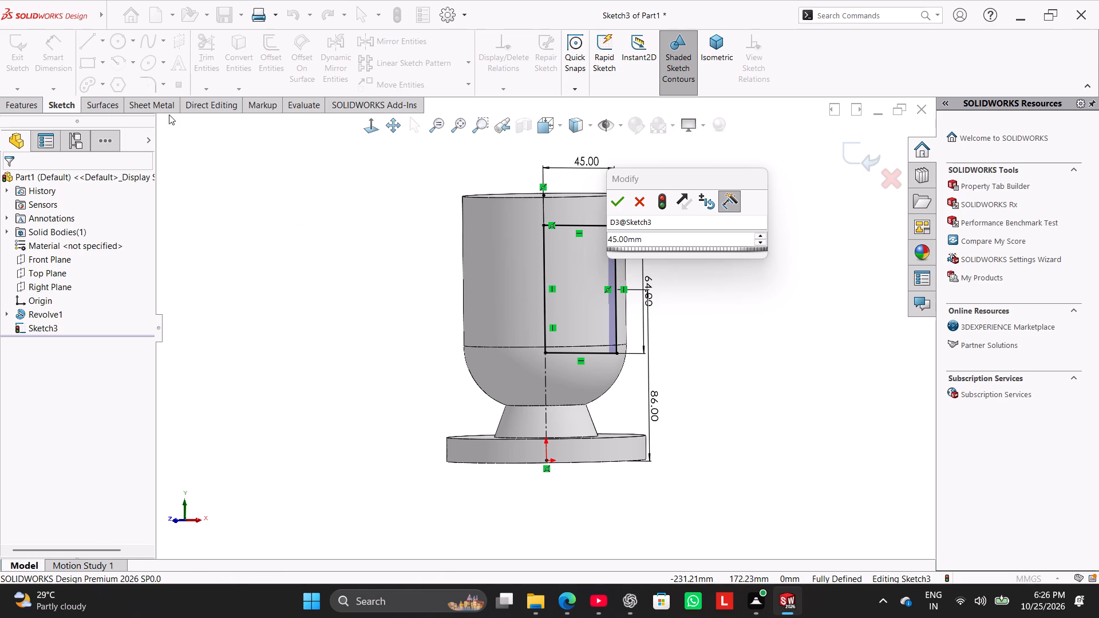
# Accept the 45 mm rectangle width, exit the side-branch sketch and open the revolved body's profile sketch for editing.
pyautogui.click(620, 203)
pyautogui.click(6, 177)
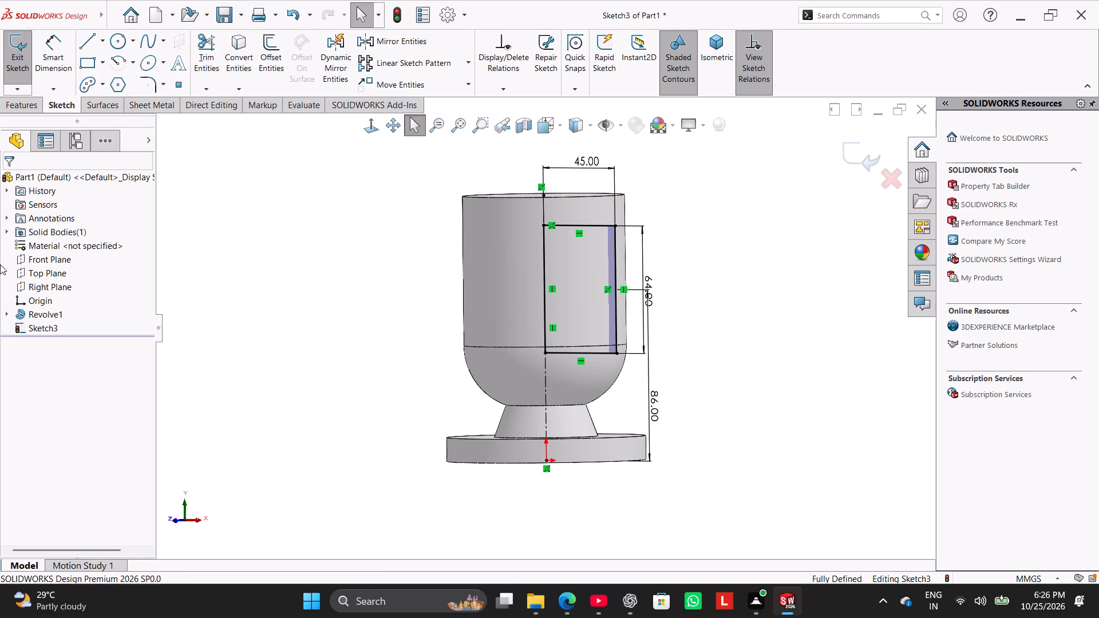
pyautogui.rightClick(39, 314)
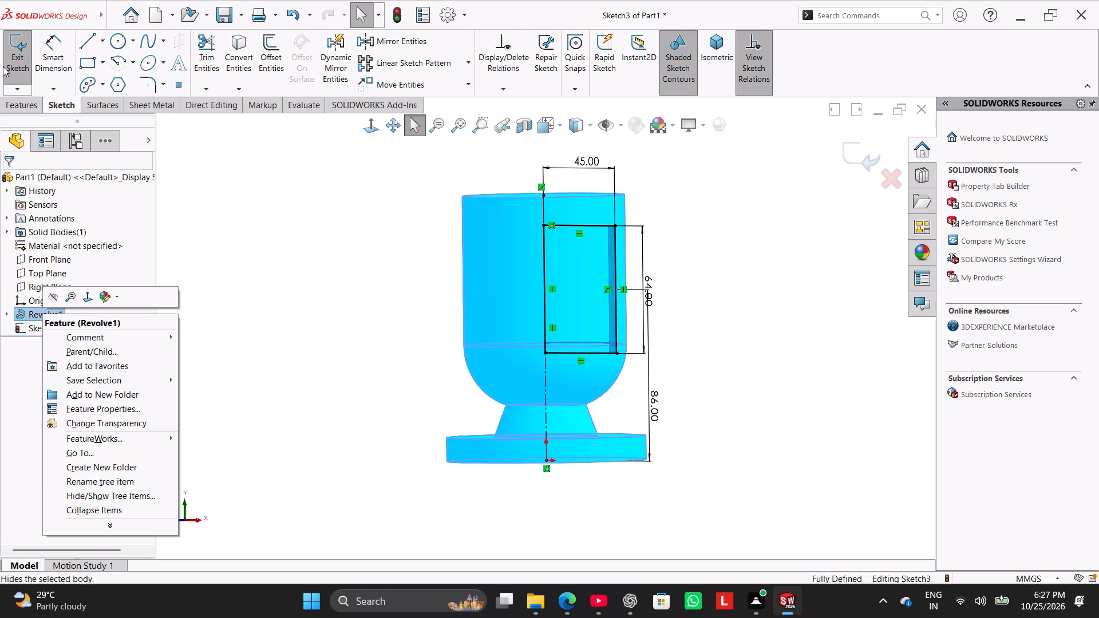
pyautogui.click(6, 61)
pyautogui.rightClick(55, 315)
pyautogui.click(85, 279)
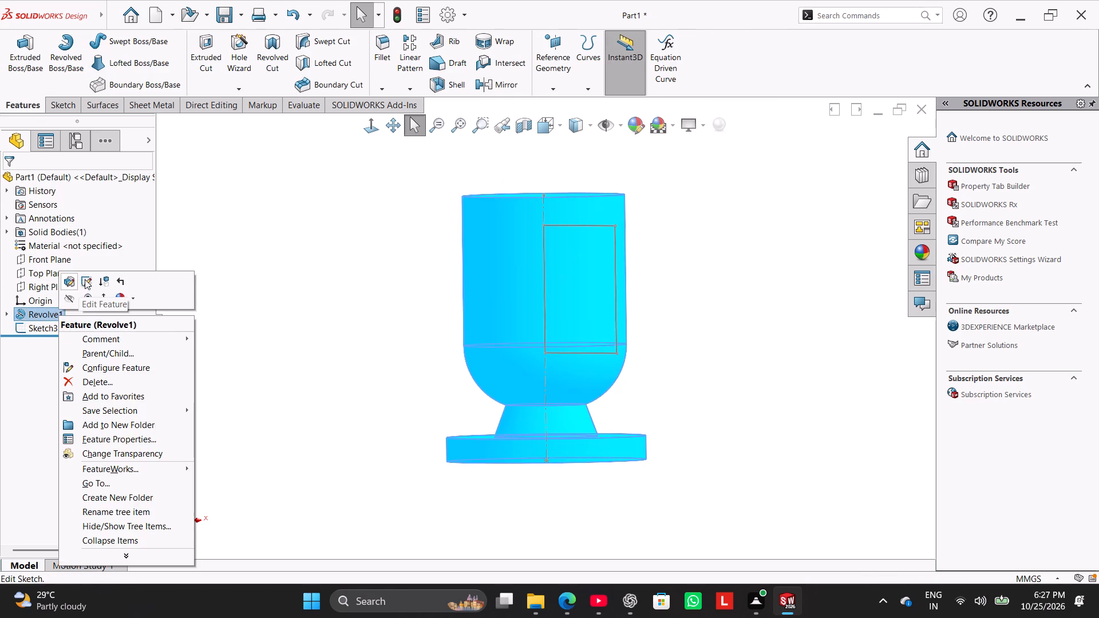
# Move the 52 mm and 100 mm diameter dimensions below the base flange so that they are spaced apart.
pyautogui.scroll(3, 340, 266)
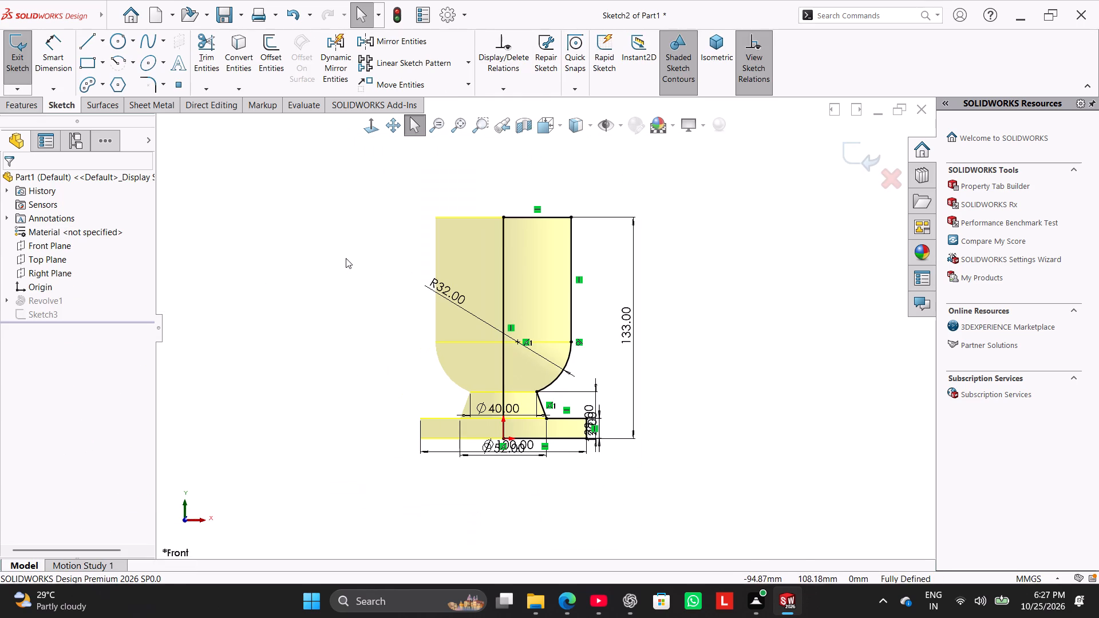
pyautogui.scroll(-2, 457, 314)
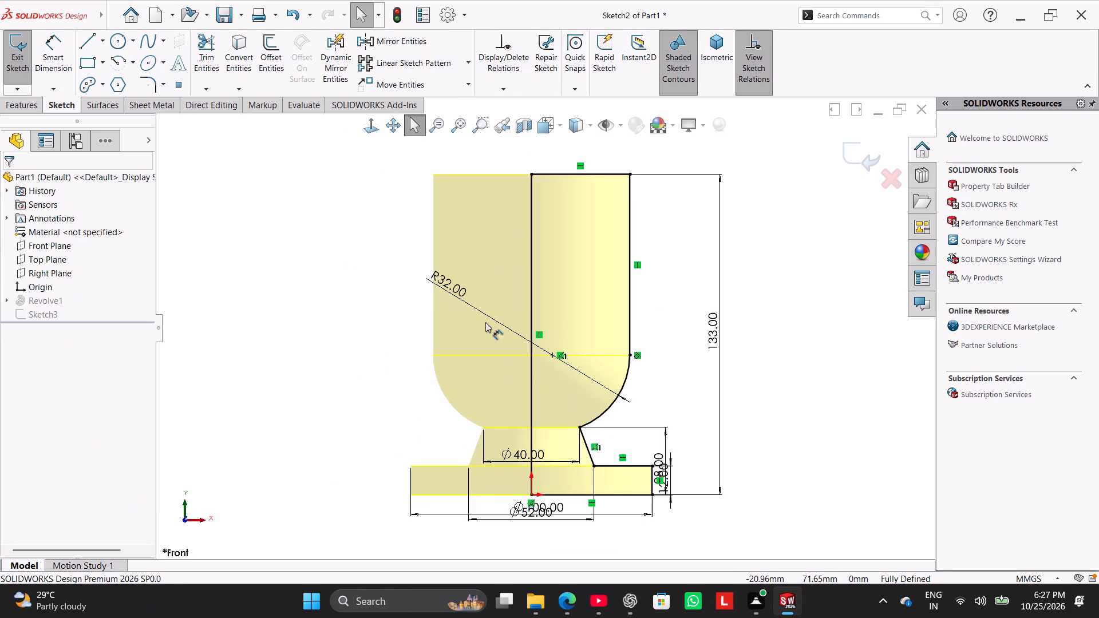
pyautogui.scroll(2, 525, 435)
pyautogui.moveTo(544, 455); pyautogui.dragTo(541, 486)
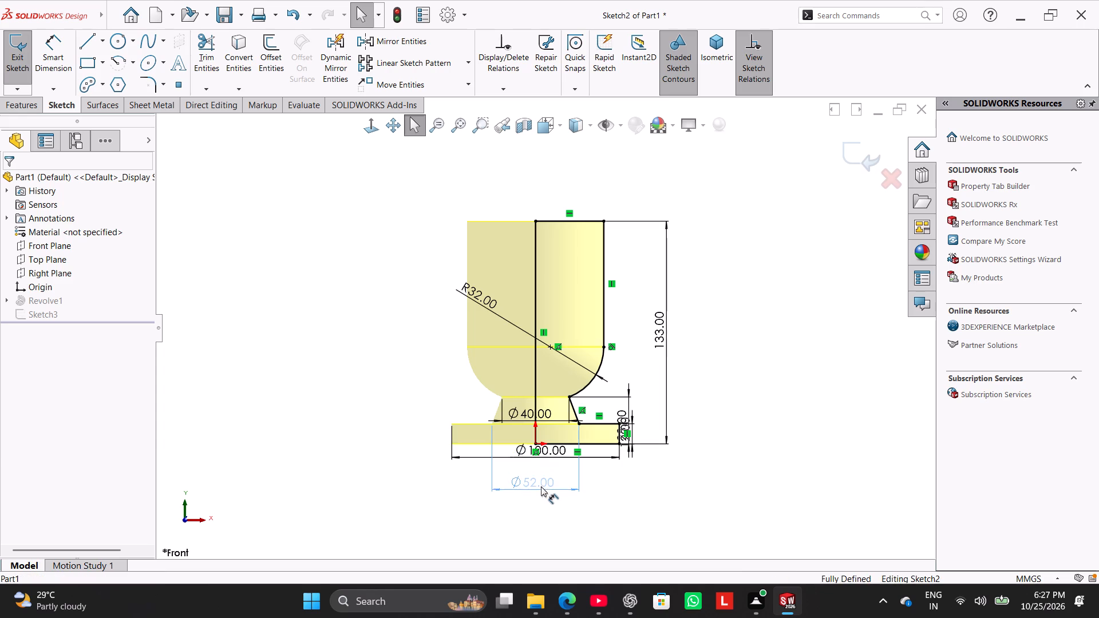
pyautogui.moveTo(541, 486); pyautogui.dragTo(541, 488)
pyautogui.moveTo(543, 451); pyautogui.dragTo(547, 506)
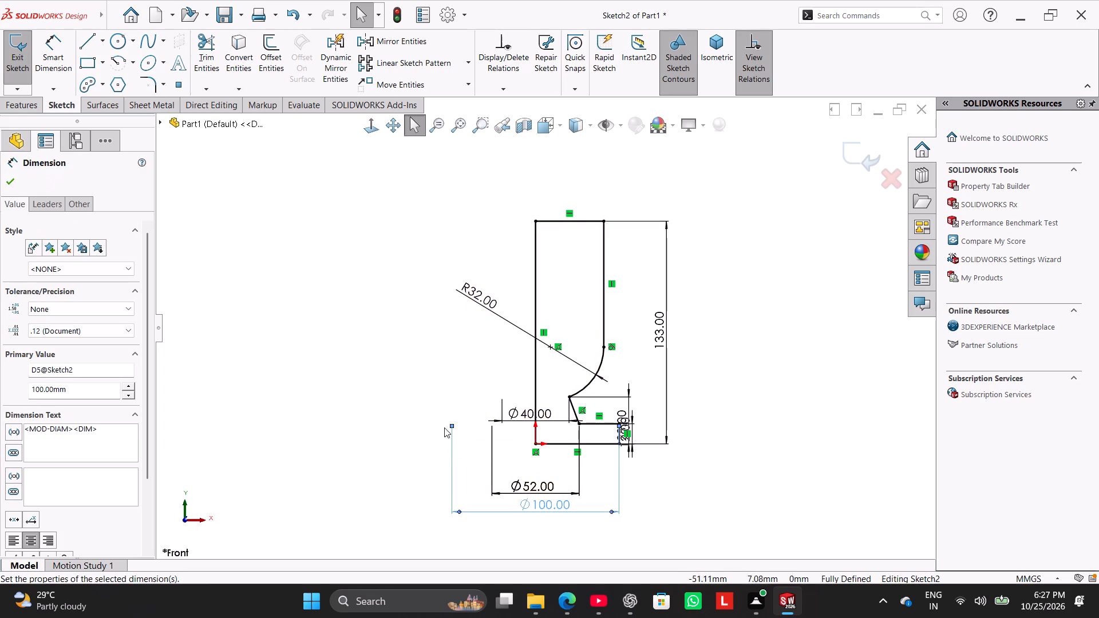
pyautogui.click(510, 418)
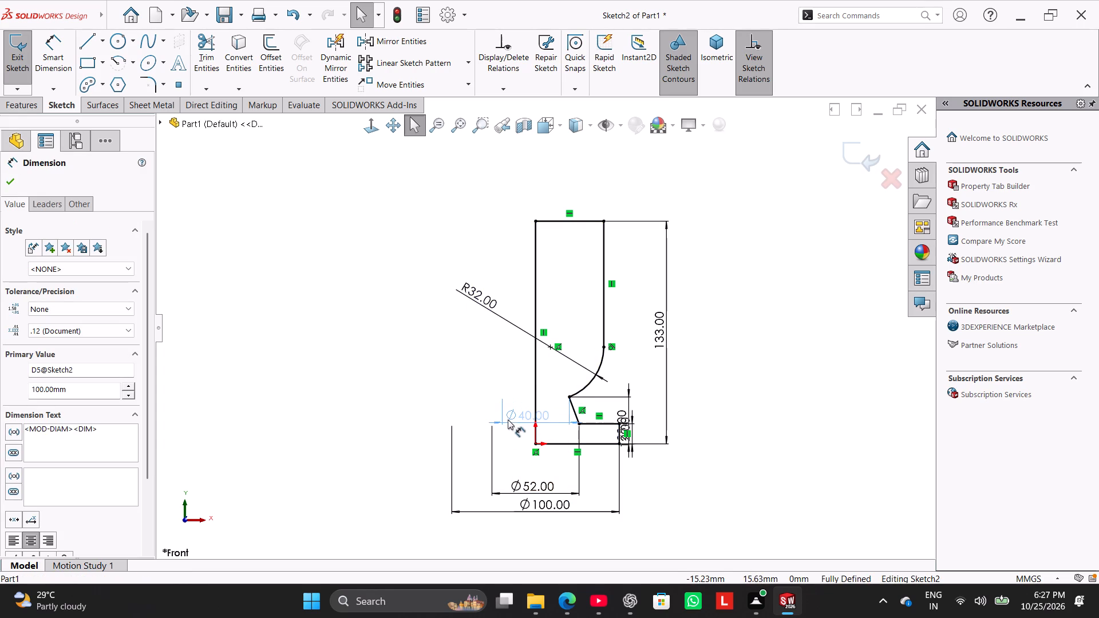
pyautogui.click(395, 336)
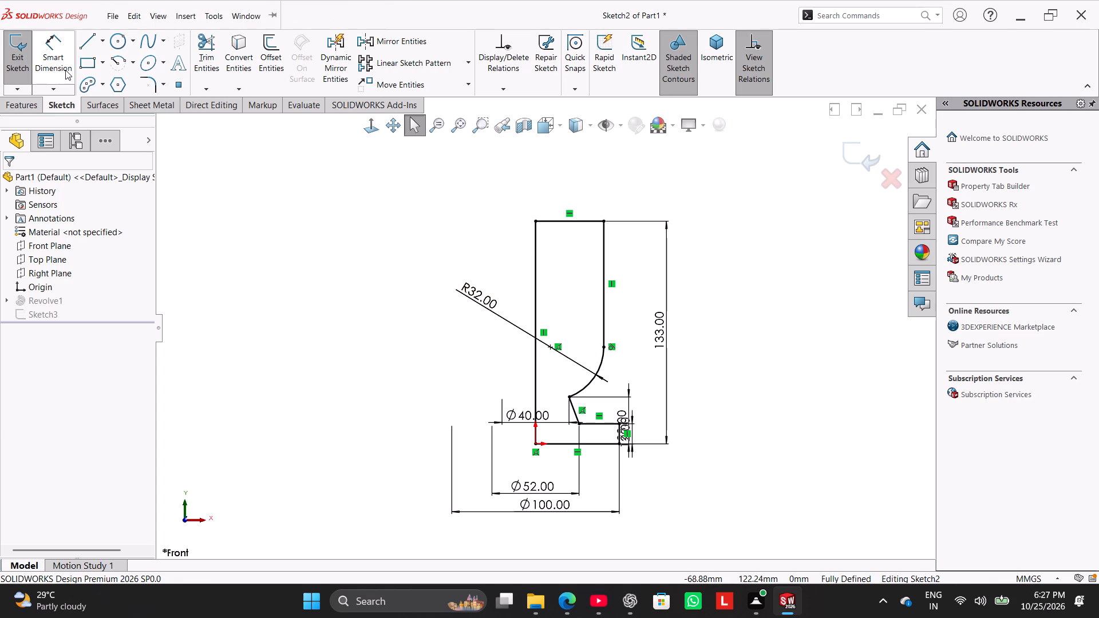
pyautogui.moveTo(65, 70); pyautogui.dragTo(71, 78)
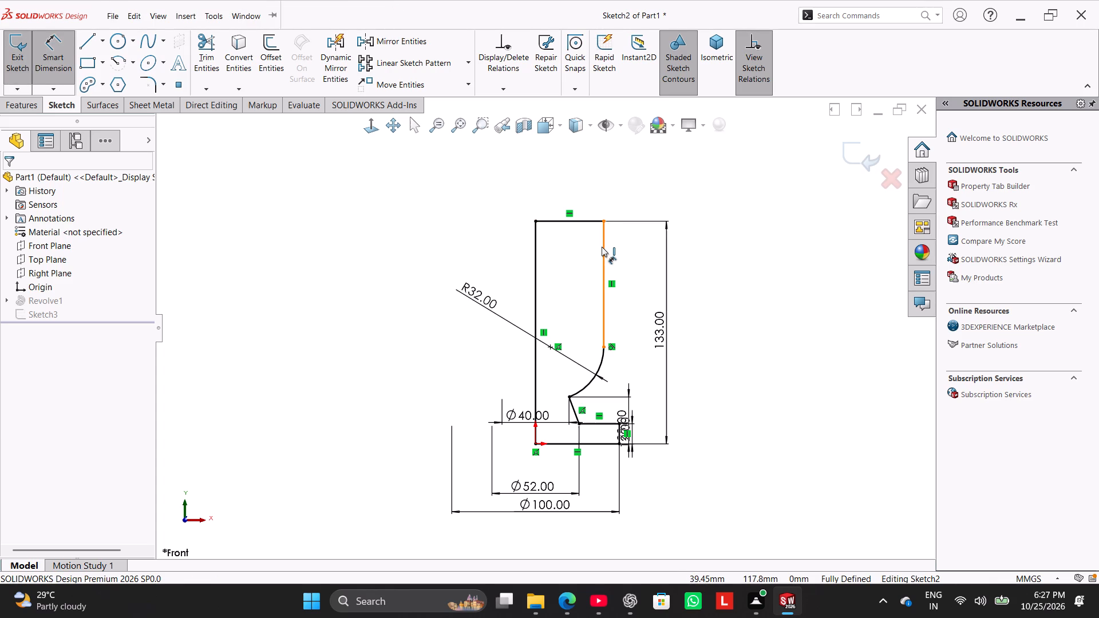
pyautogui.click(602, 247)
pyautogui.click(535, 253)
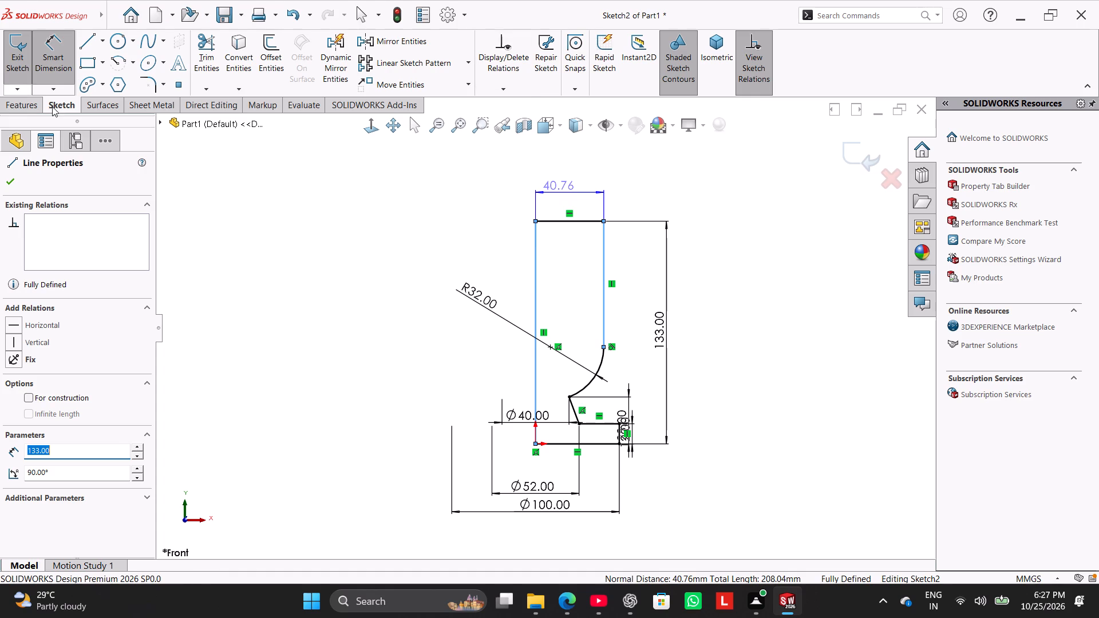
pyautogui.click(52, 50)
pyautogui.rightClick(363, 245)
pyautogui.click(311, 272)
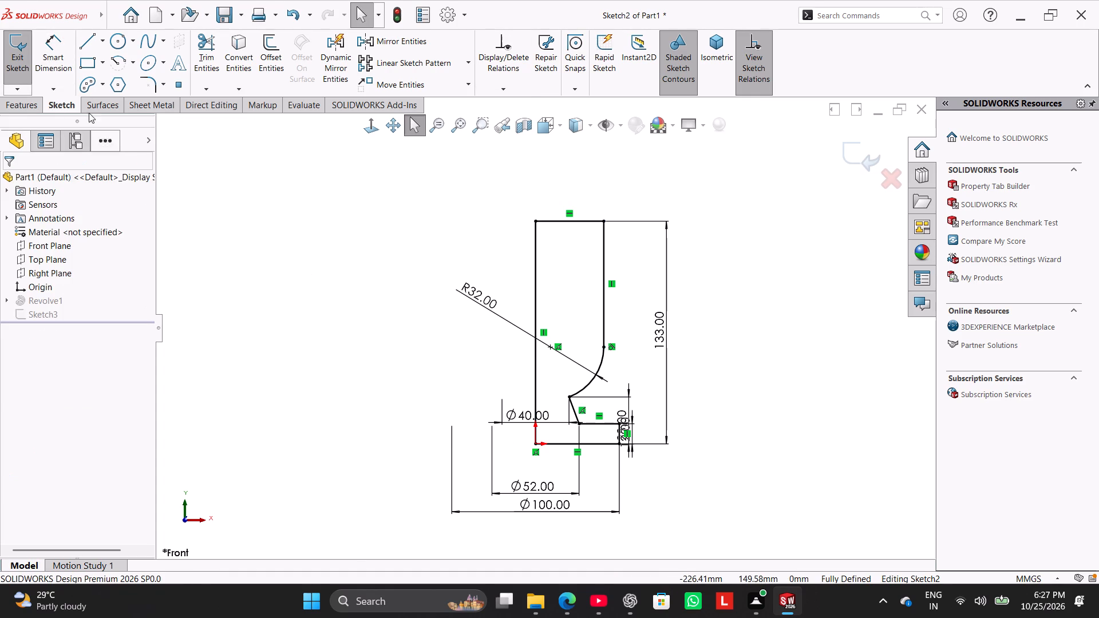
# Convert the profile's long vertical axis line to construction geometry.
pyautogui.rightClick(536, 298)
pyautogui.click(564, 279)
pyautogui.moveTo(375, 220); pyautogui.dragTo(368, 218)
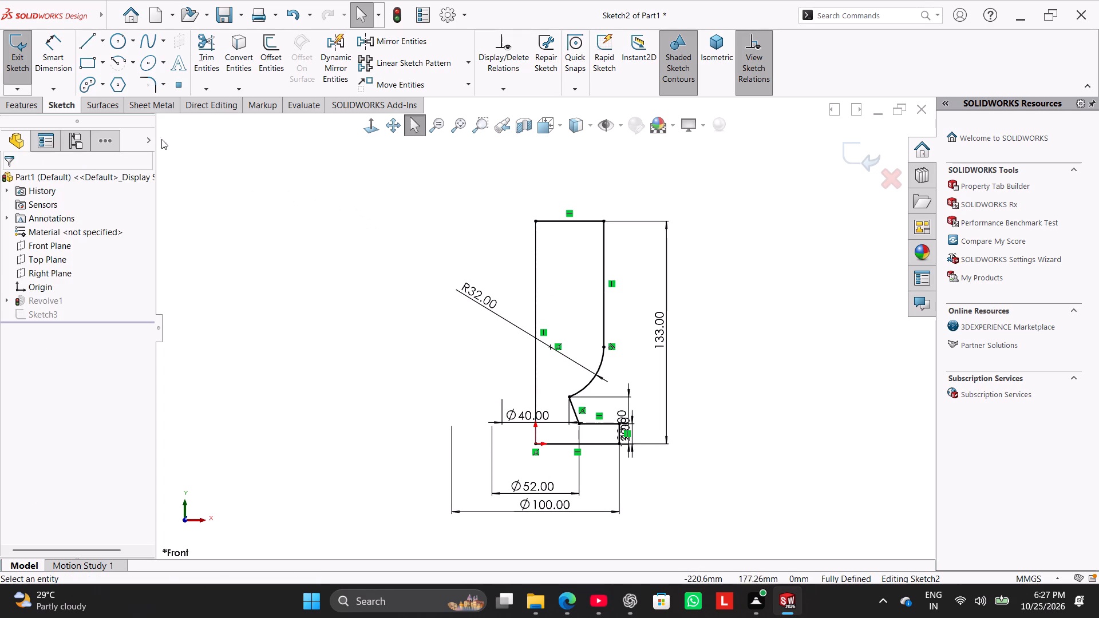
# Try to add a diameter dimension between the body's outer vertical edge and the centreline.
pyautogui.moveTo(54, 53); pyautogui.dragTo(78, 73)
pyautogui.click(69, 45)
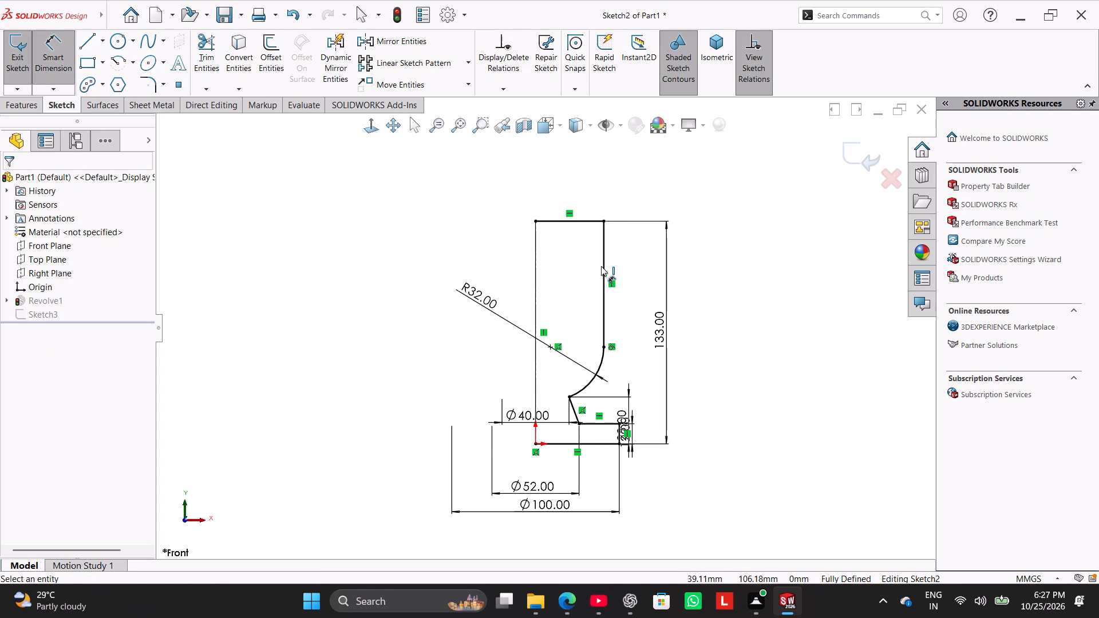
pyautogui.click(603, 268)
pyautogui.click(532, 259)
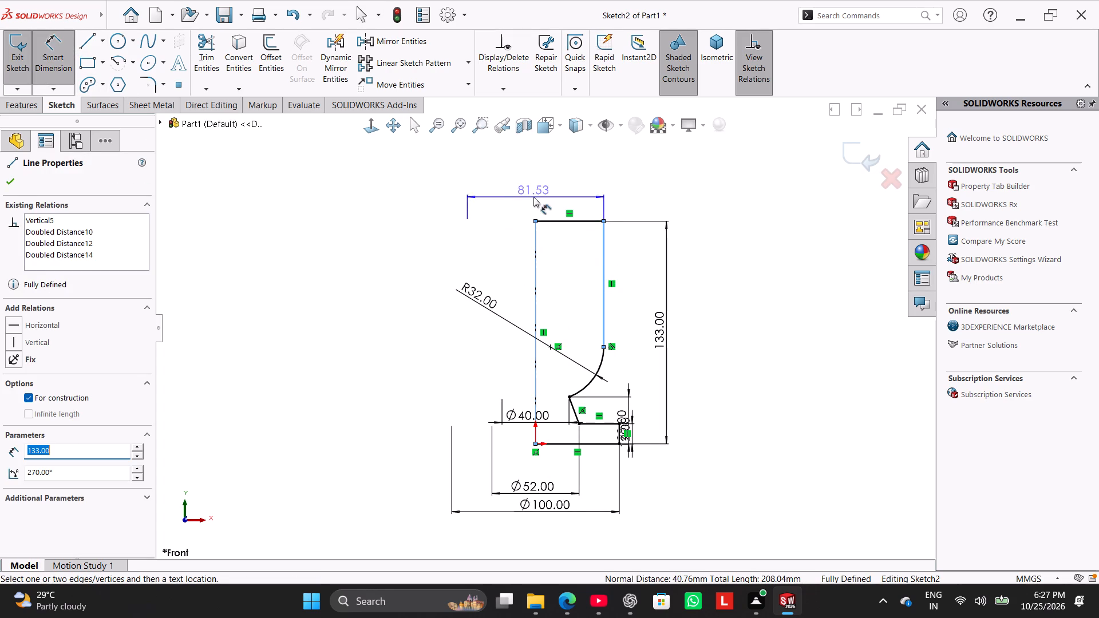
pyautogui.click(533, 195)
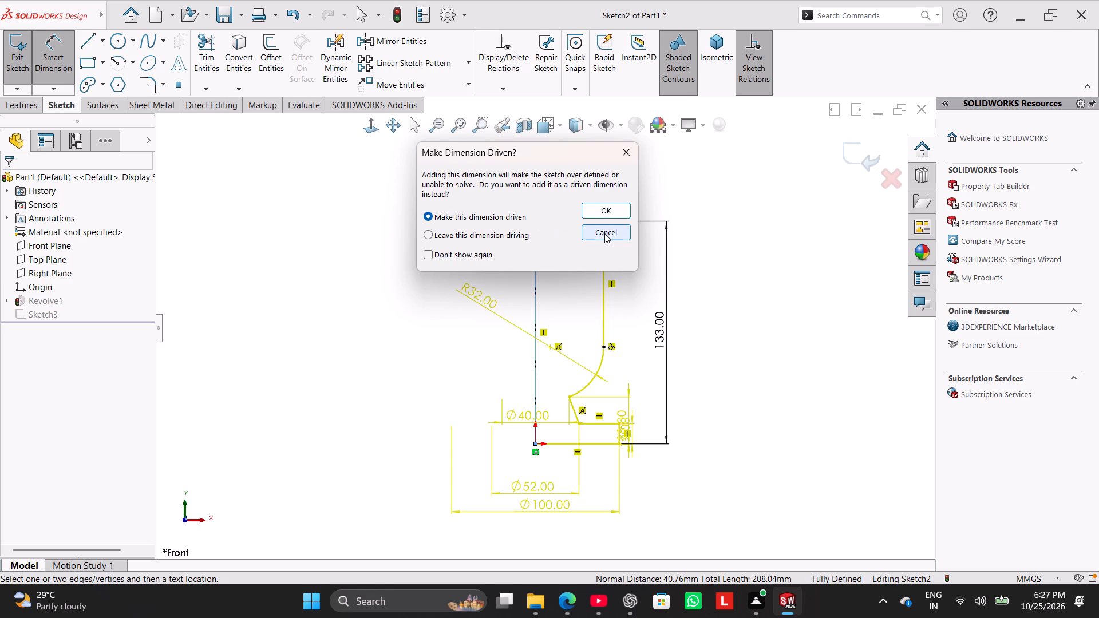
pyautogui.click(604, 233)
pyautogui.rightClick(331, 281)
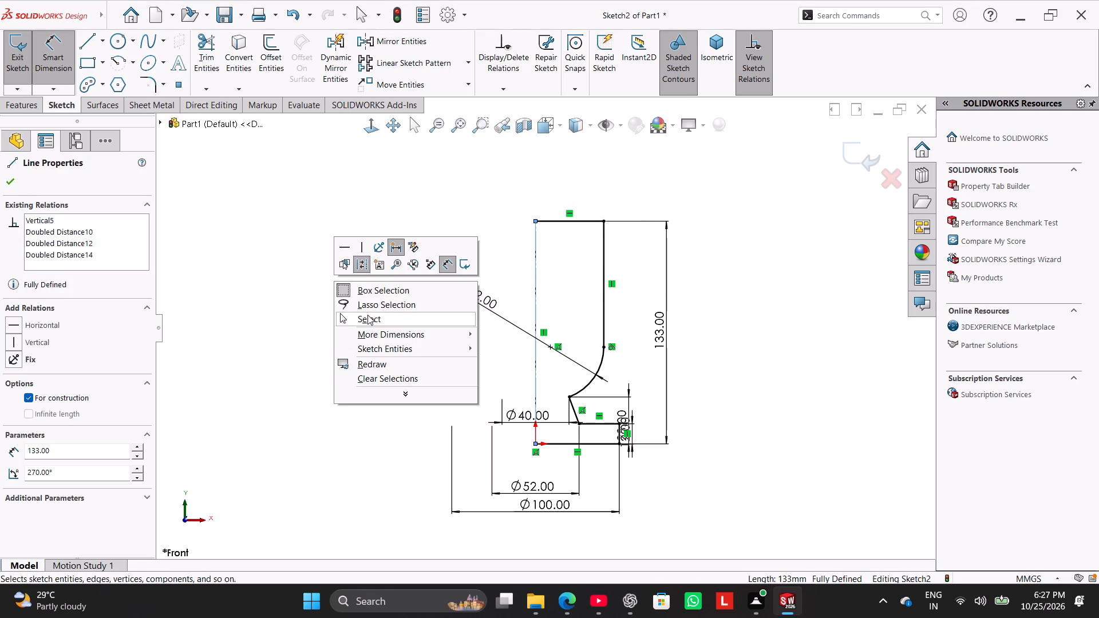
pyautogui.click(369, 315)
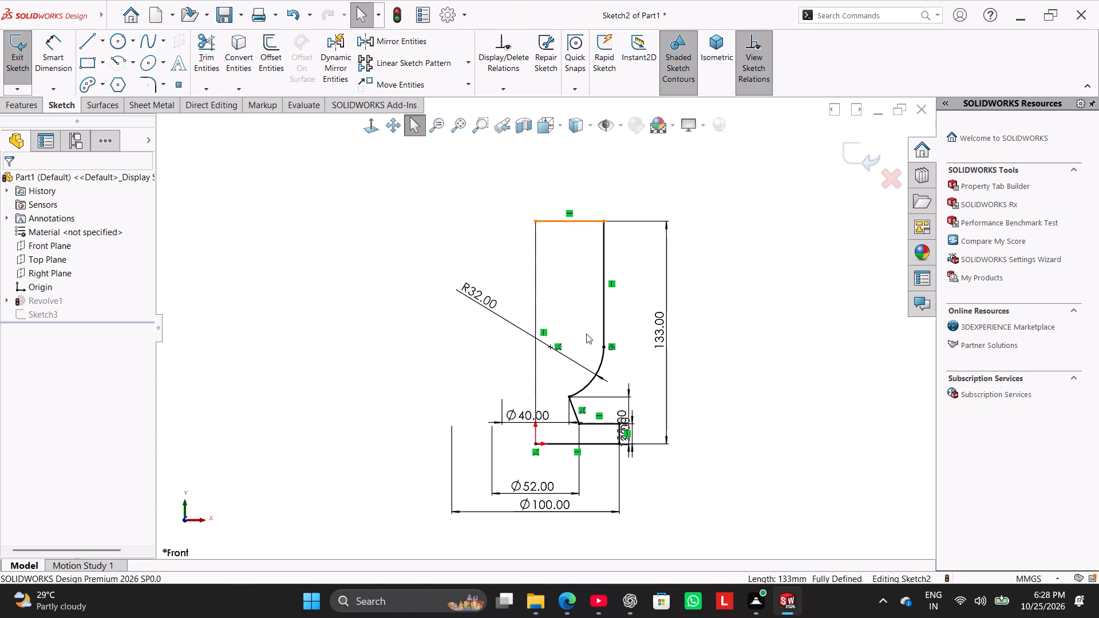
# Delete the radius dimension of the arc at the bottom of the body.
pyautogui.rightClick(473, 297)
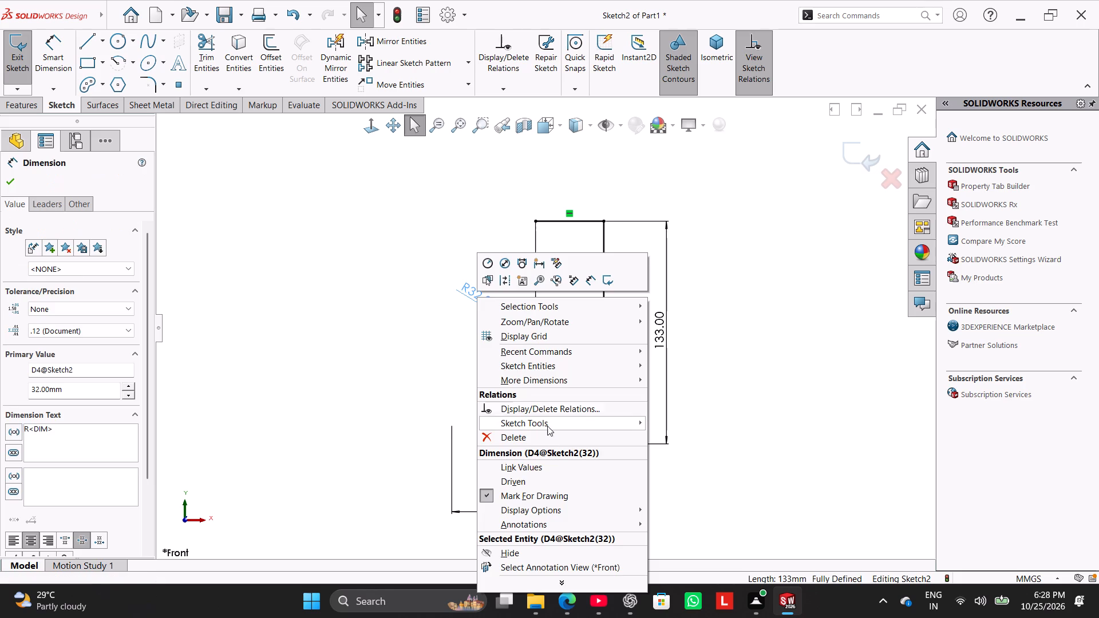
pyautogui.click(552, 442)
# Dimension the body's outer diameter from the outer vertical edge across the centreline as 64 mm and leave the dimension command.
pyautogui.click(47, 57)
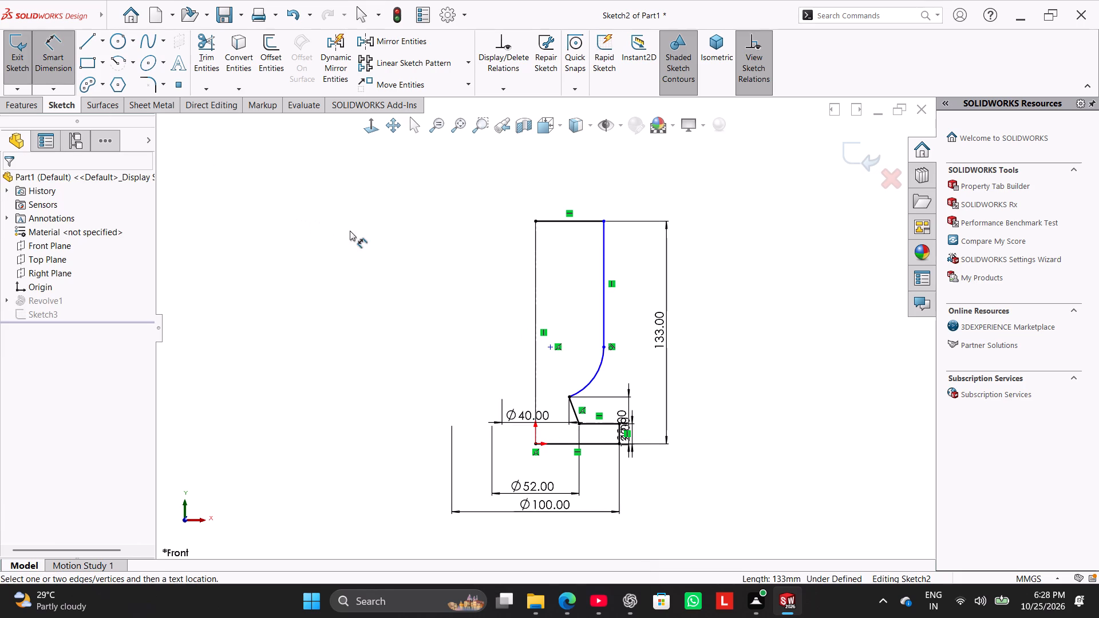
pyautogui.click(603, 235)
pyautogui.click(538, 255)
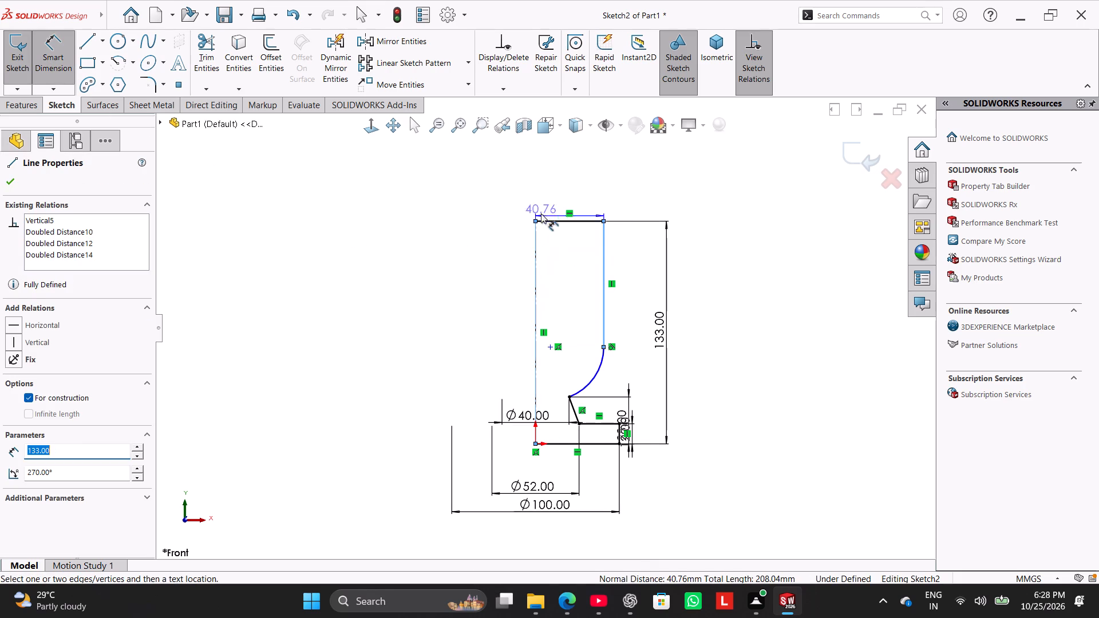
pyautogui.click(525, 188)
pyautogui.write('64')
pyautogui.press('Return')
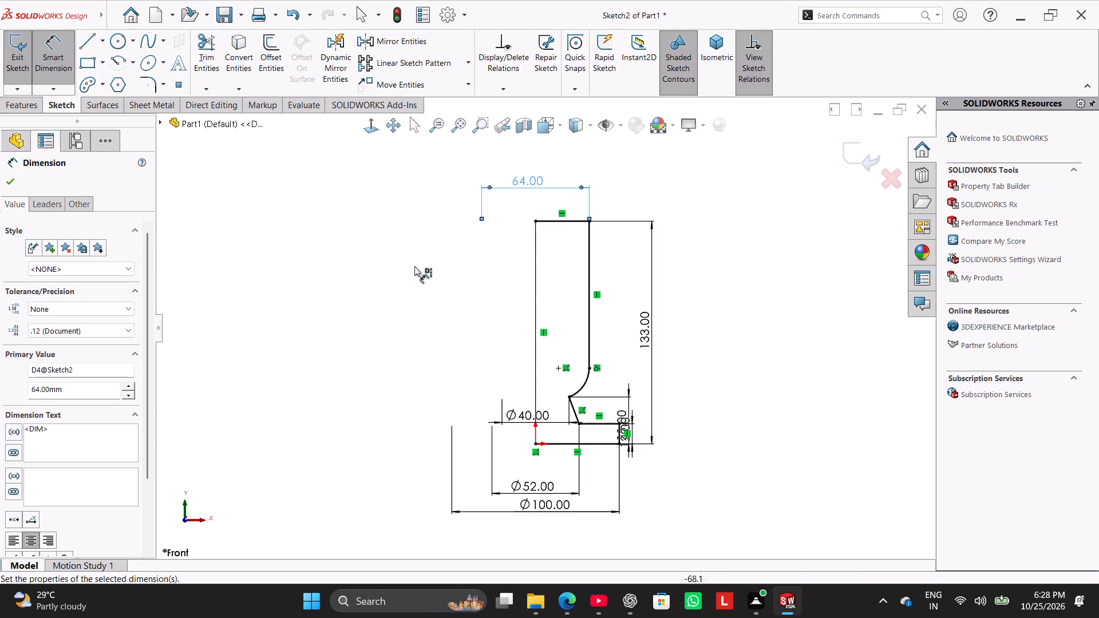
pyautogui.rightClick(381, 243)
pyautogui.click(425, 276)
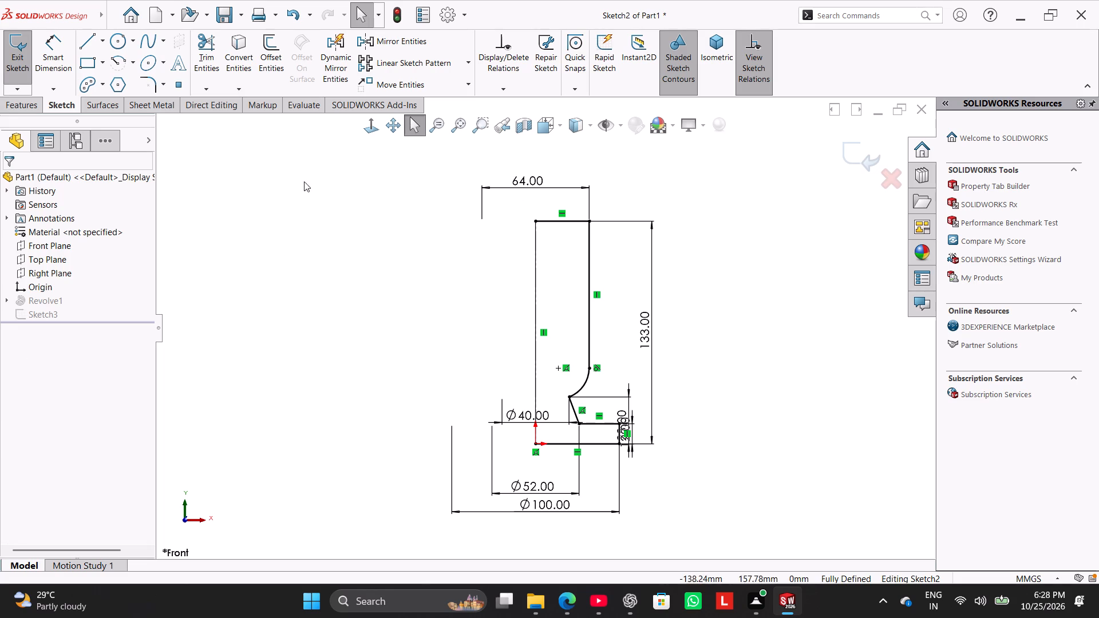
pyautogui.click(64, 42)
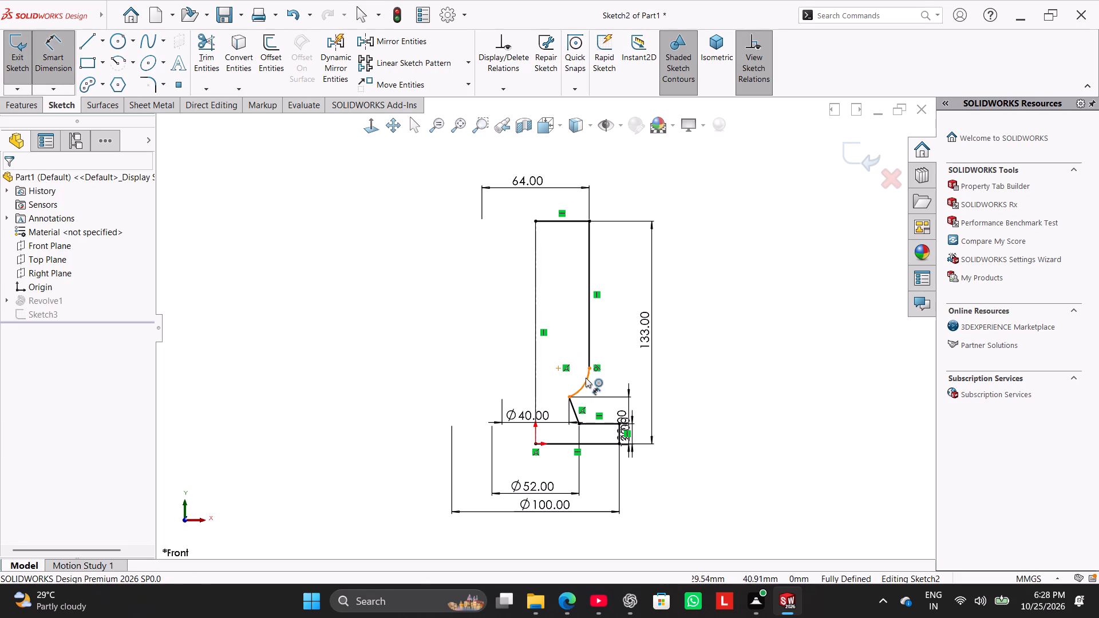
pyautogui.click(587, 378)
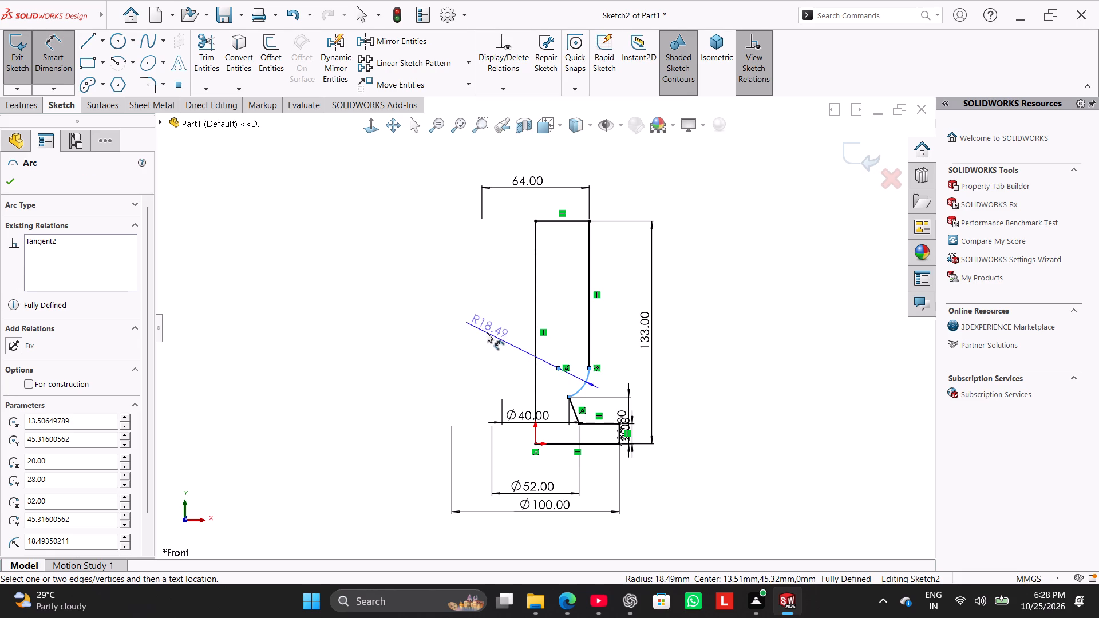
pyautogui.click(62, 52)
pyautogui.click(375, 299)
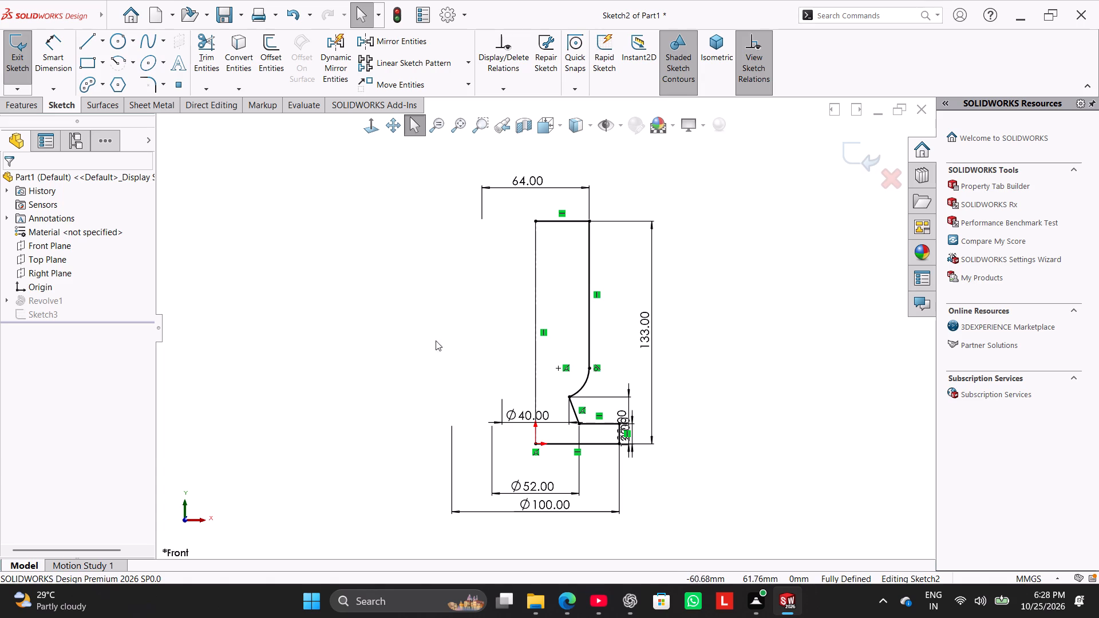
# Delete the relation on the arc's centre point and move the centre just past the axis, to about X -4.2, Y 54.9 mm.
pyautogui.rightClick(566, 368)
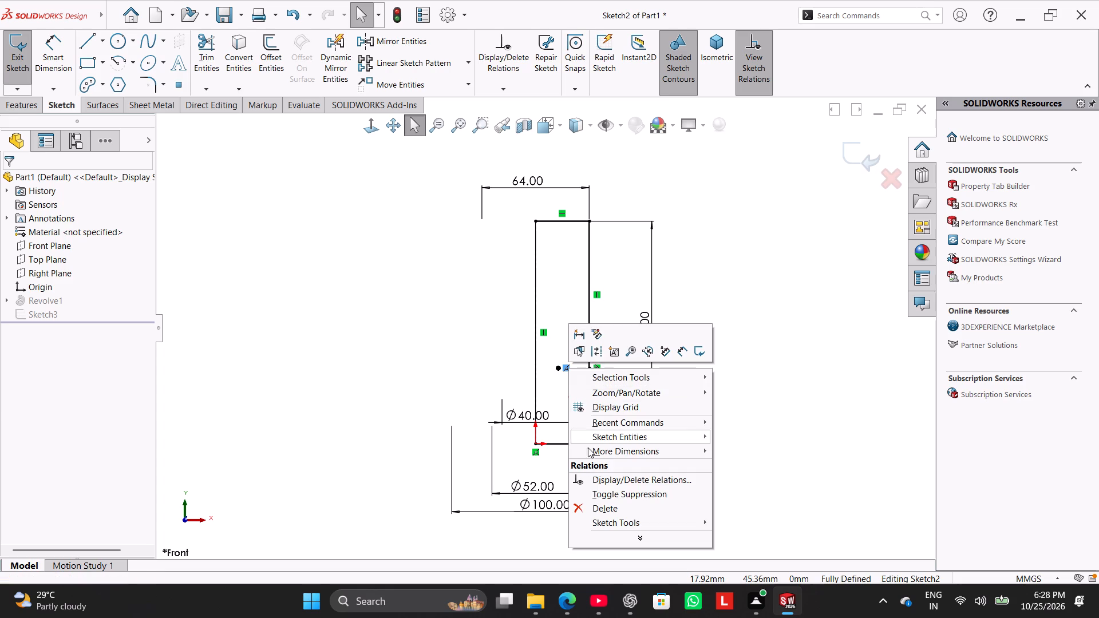
pyautogui.click(611, 506)
pyautogui.moveTo(556, 369); pyautogui.dragTo(554, 371)
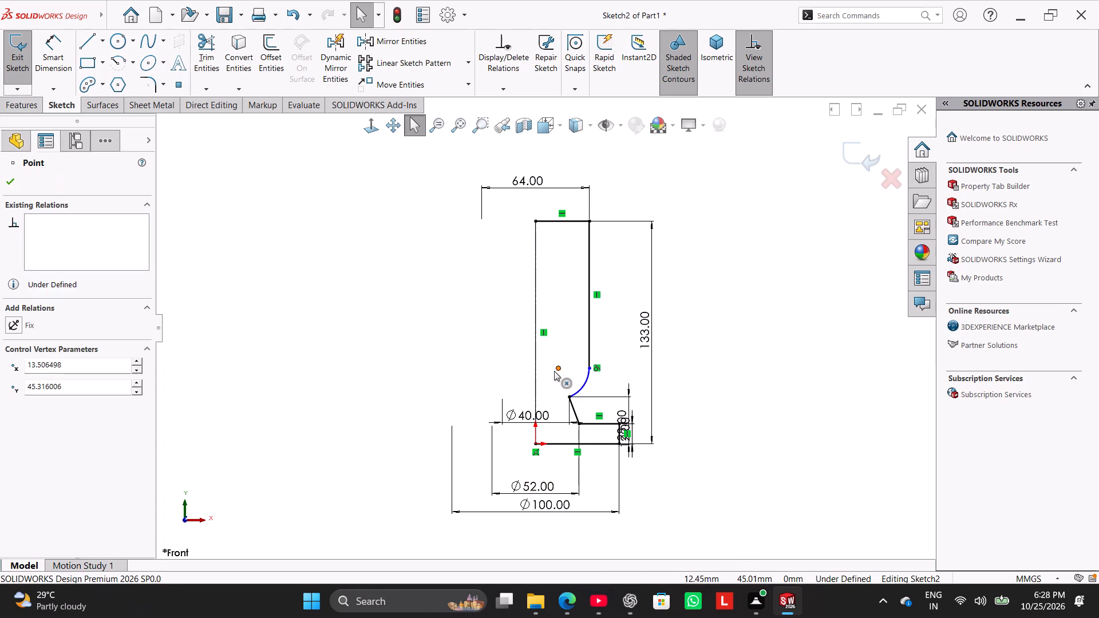
pyautogui.moveTo(554, 371); pyautogui.dragTo(540, 357)
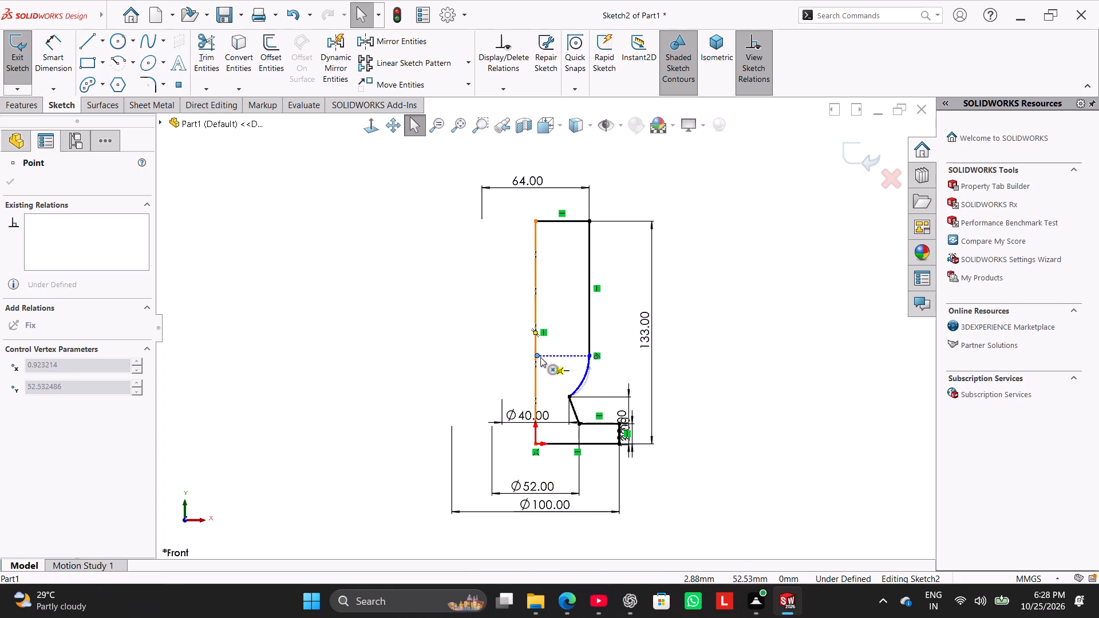
pyautogui.moveTo(540, 357); pyautogui.dragTo(538, 352)
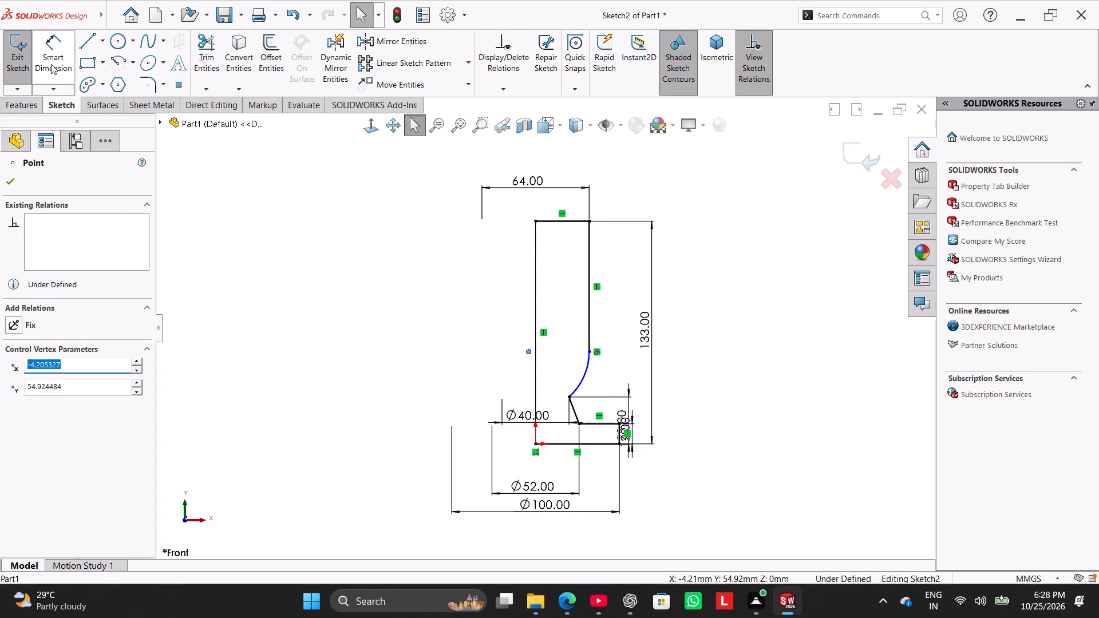
# Dimension the arc at the bottom of the body with a 32 mm radius and leave the dimension command.
pyautogui.moveTo(51, 64); pyautogui.dragTo(68, 86)
pyautogui.click(43, 39)
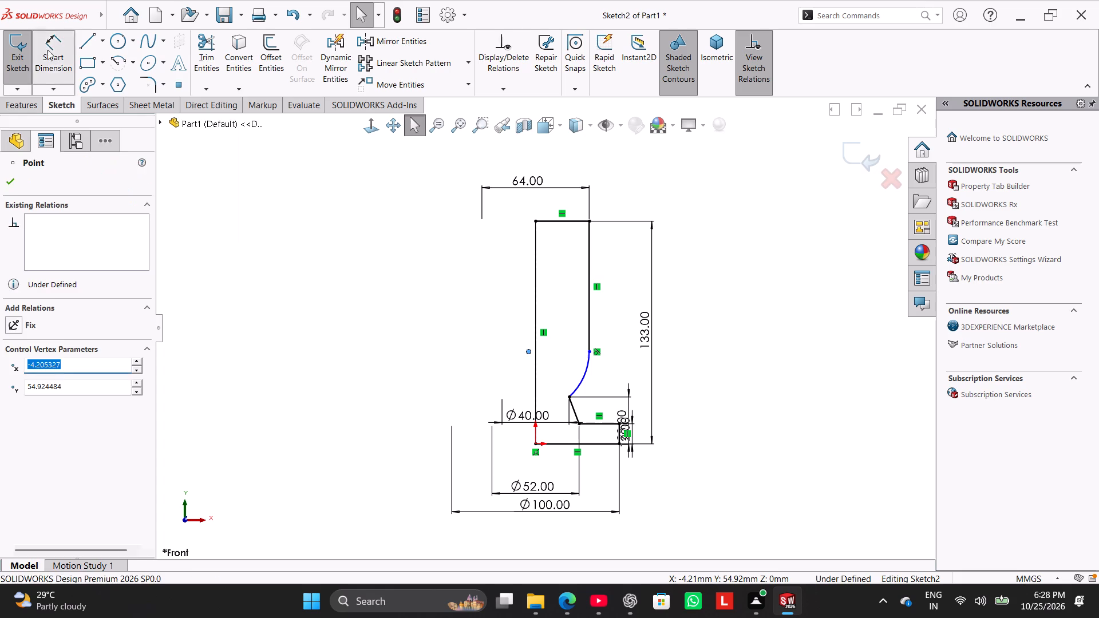
pyautogui.click(587, 374)
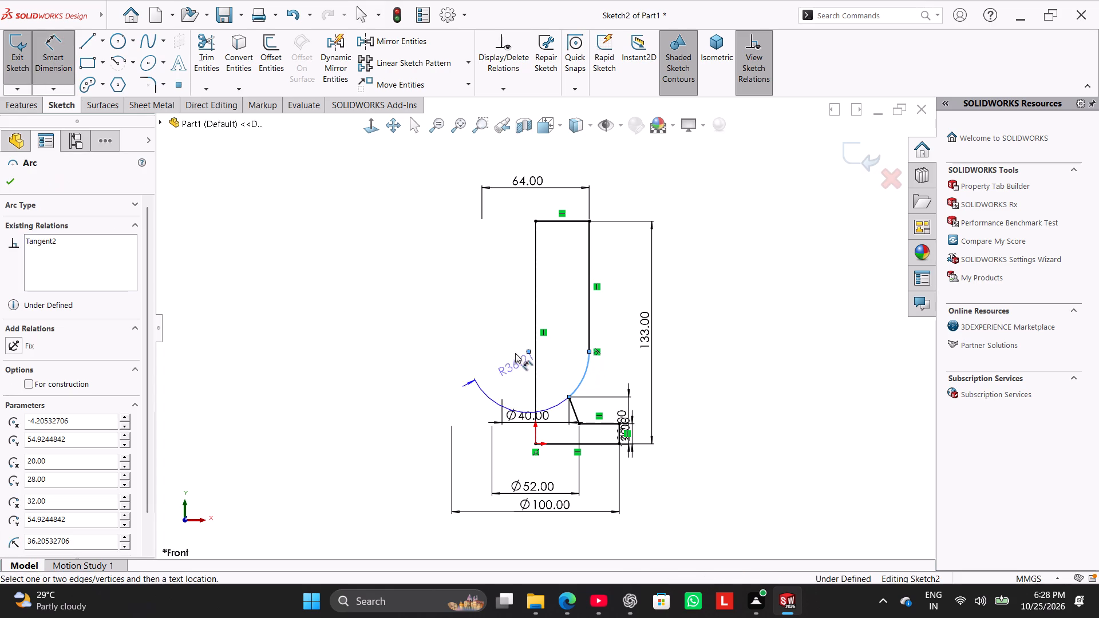
pyautogui.click(495, 336)
pyautogui.write('32')
pyautogui.press('Return')
pyautogui.rightClick(365, 287)
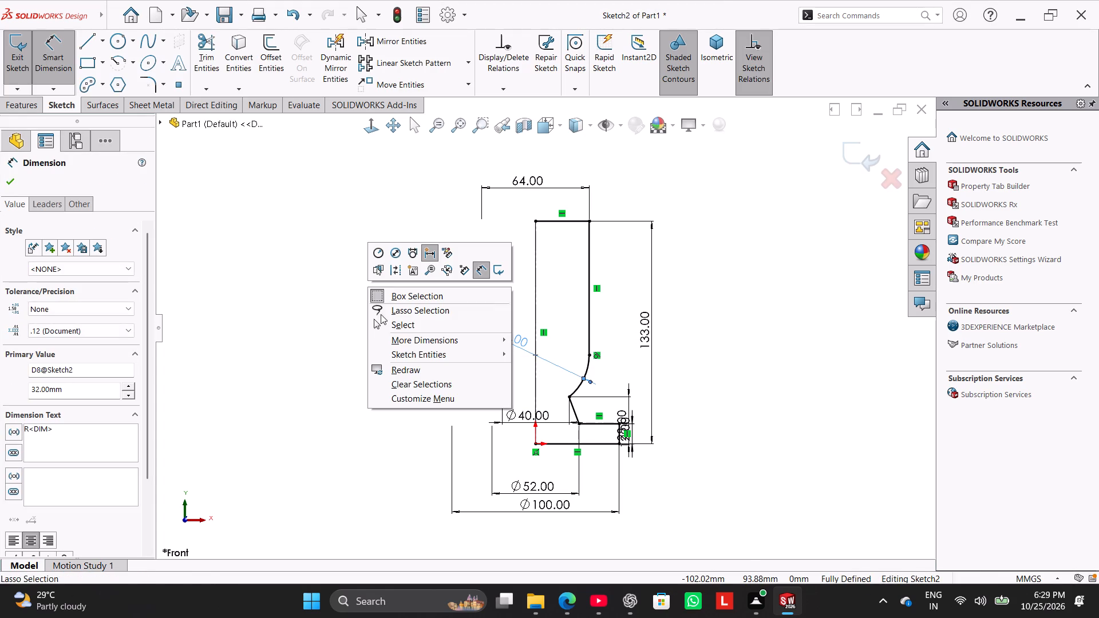
pyautogui.click(396, 324)
pyautogui.click(313, 360)
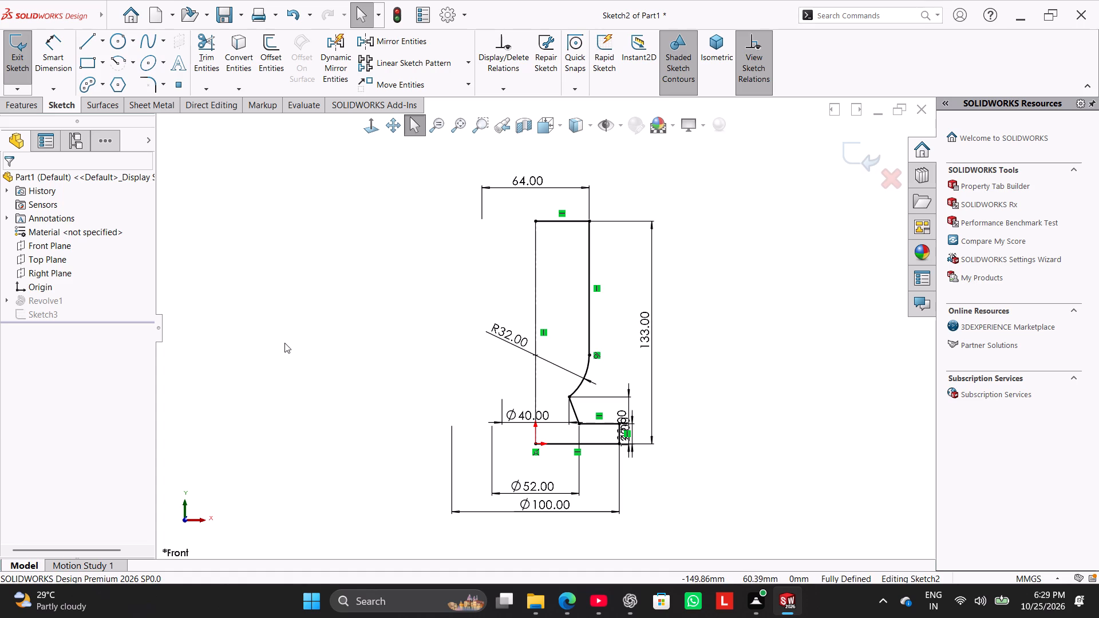
# Check the body's profile sketch for base revolve usage and run a sketch repair on its open contour.
pyautogui.click(25, 63)
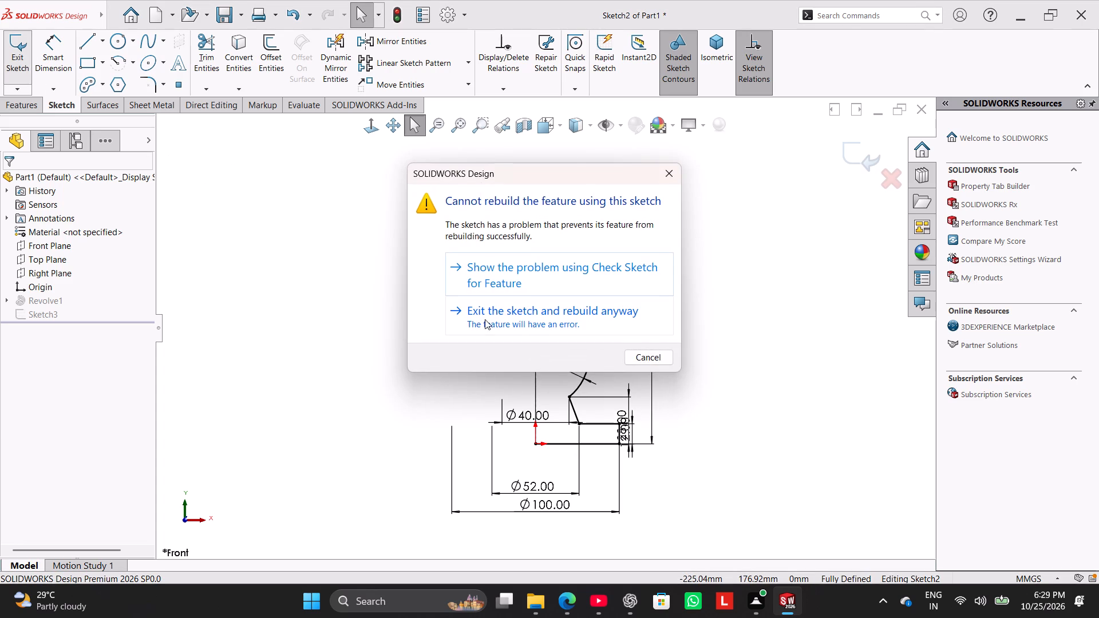
pyautogui.click(559, 275)
pyautogui.click(168, 180)
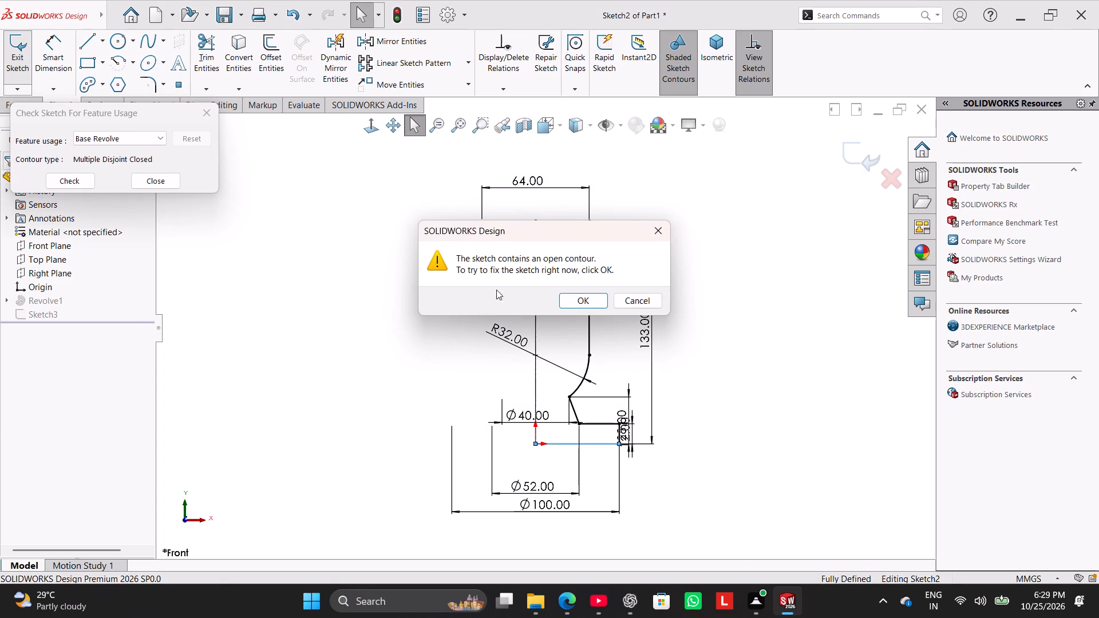
pyautogui.click(566, 296)
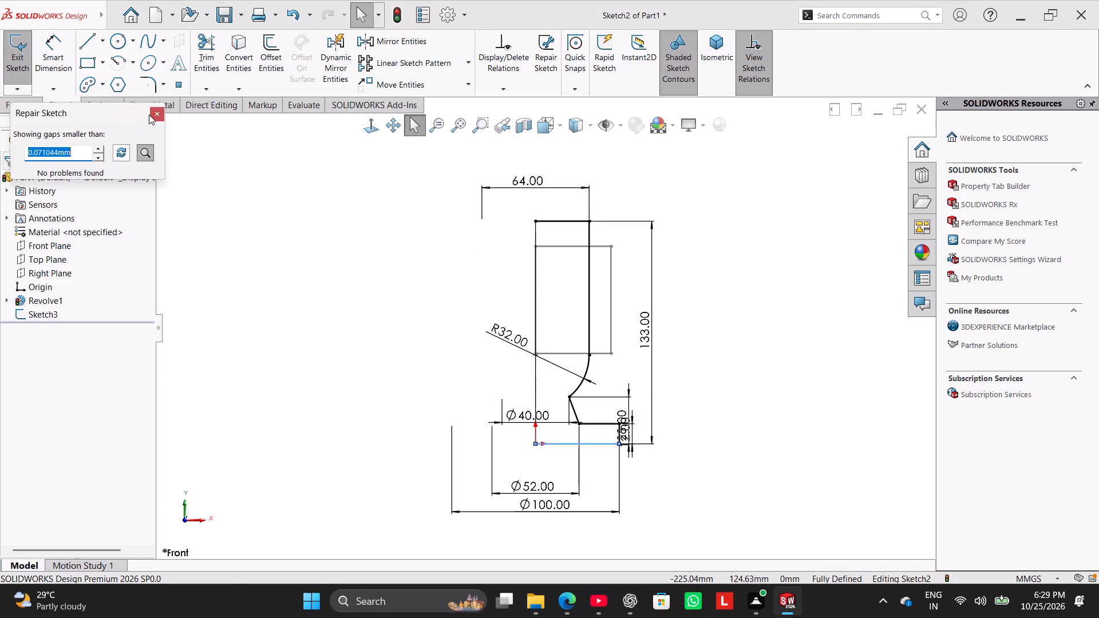
pyautogui.click(153, 114)
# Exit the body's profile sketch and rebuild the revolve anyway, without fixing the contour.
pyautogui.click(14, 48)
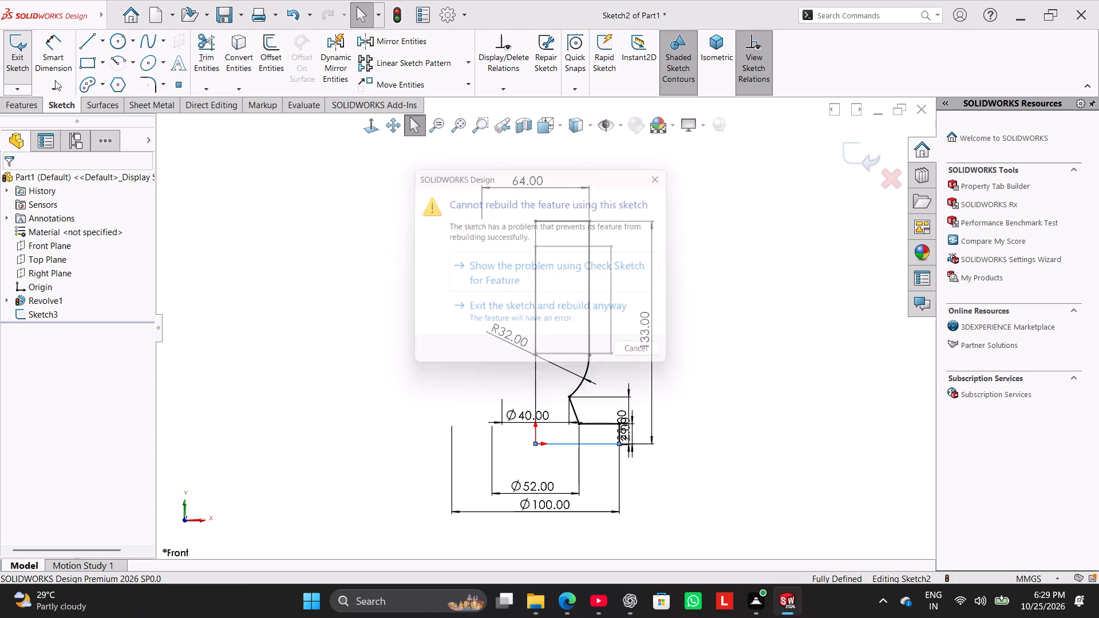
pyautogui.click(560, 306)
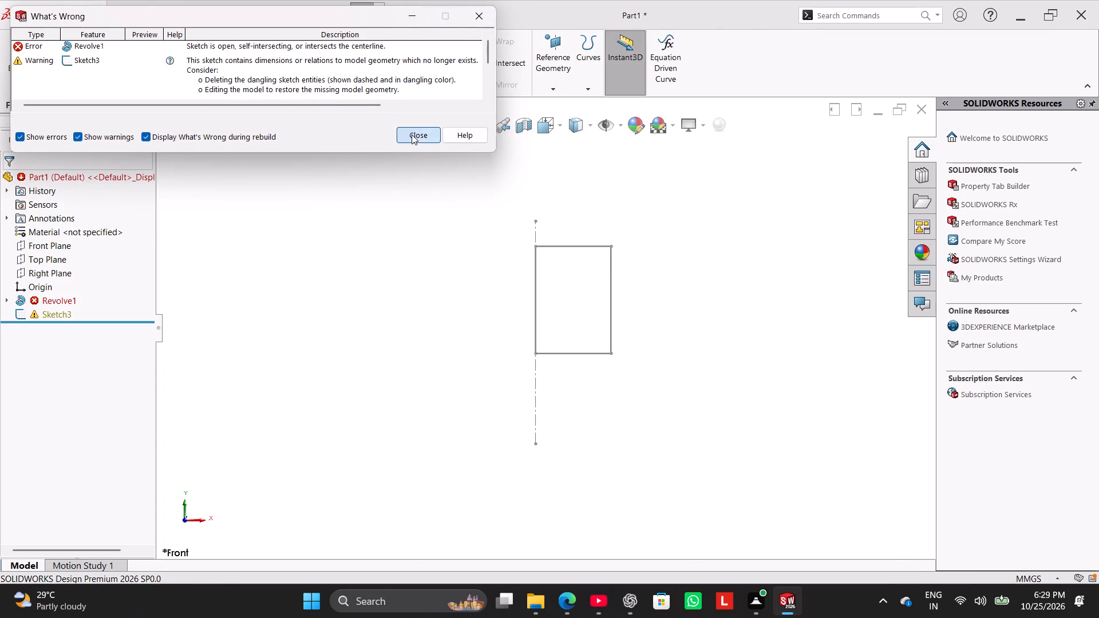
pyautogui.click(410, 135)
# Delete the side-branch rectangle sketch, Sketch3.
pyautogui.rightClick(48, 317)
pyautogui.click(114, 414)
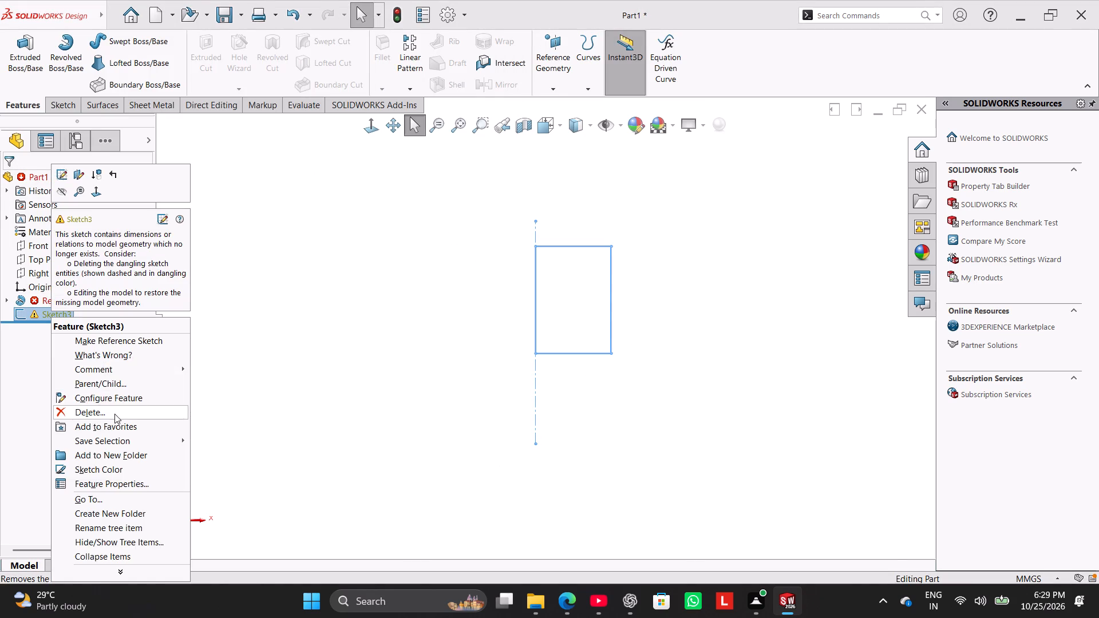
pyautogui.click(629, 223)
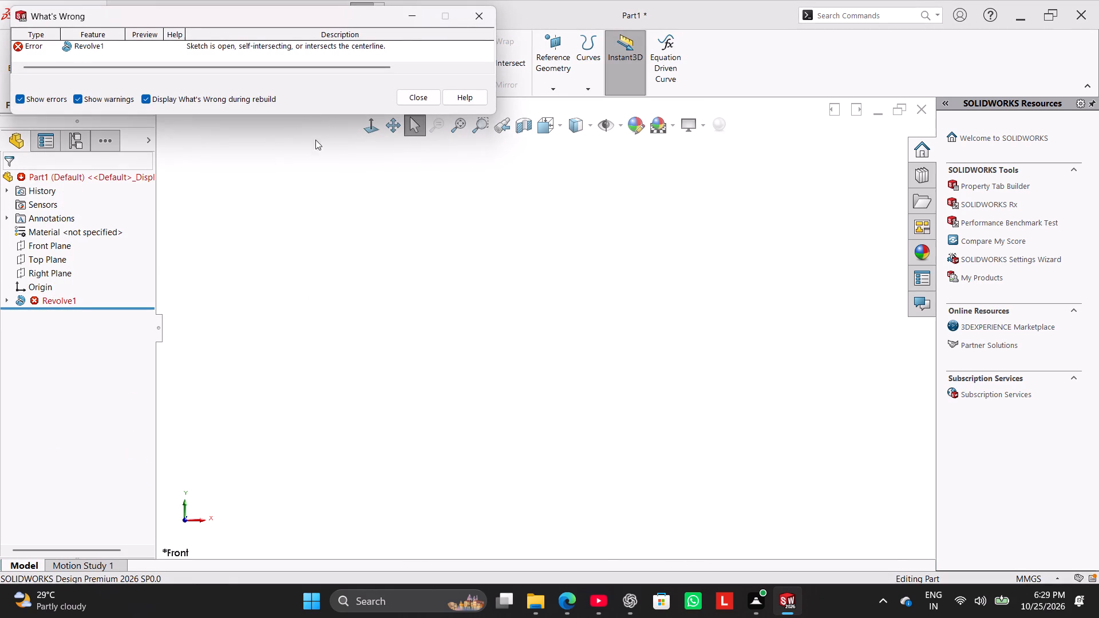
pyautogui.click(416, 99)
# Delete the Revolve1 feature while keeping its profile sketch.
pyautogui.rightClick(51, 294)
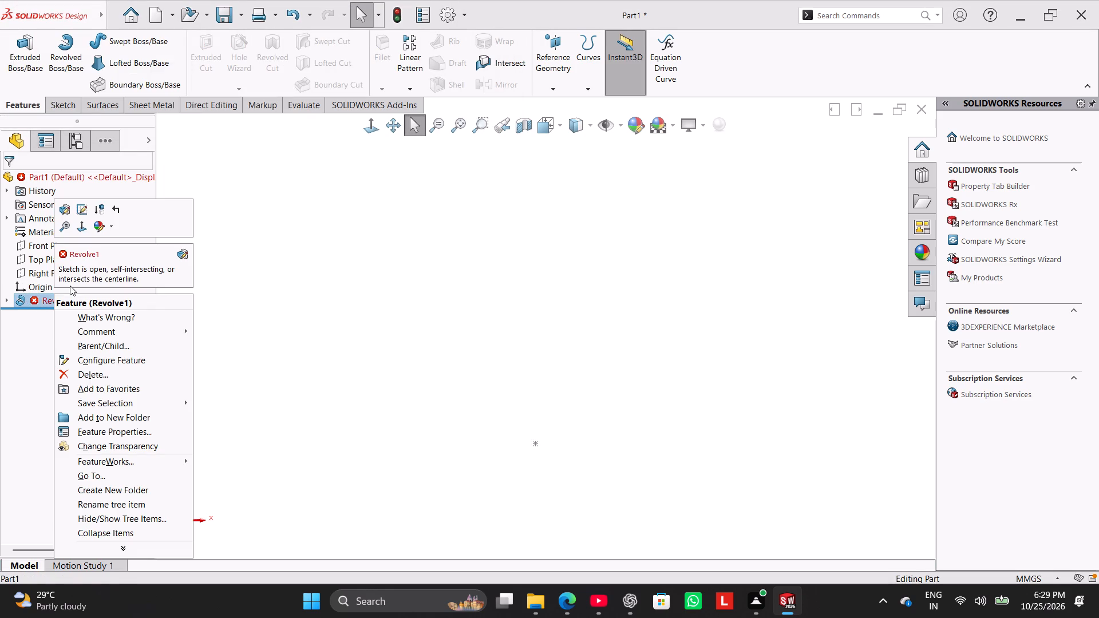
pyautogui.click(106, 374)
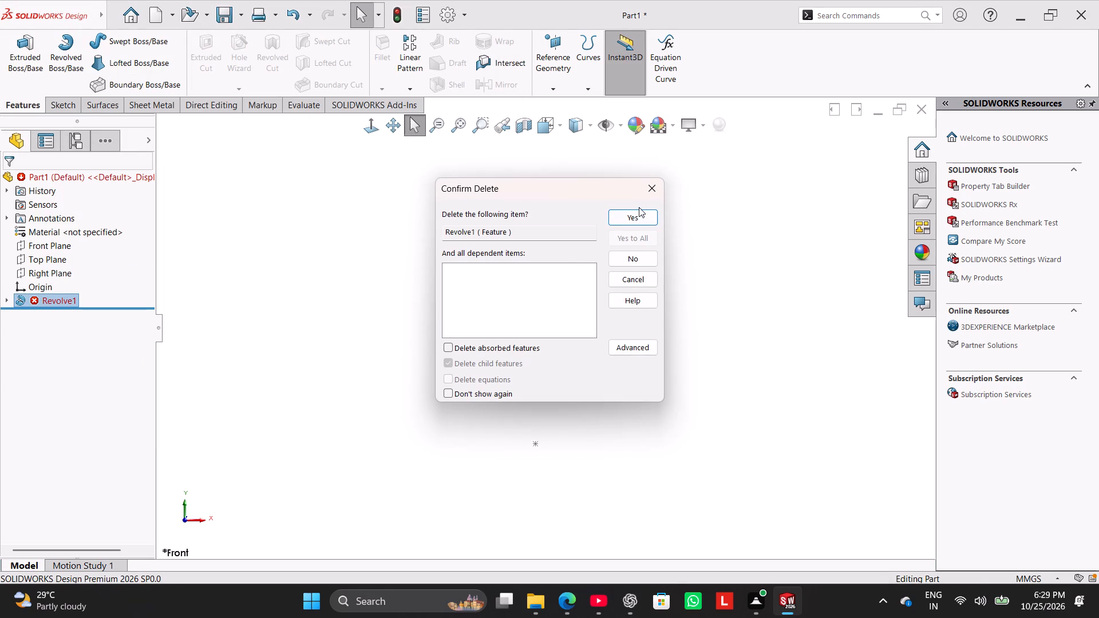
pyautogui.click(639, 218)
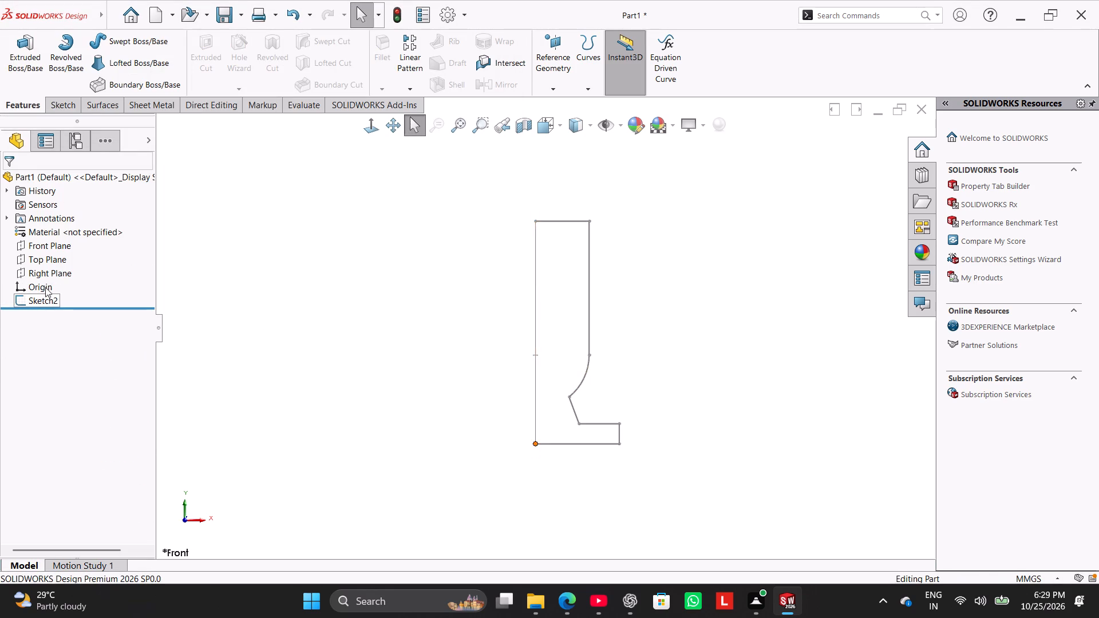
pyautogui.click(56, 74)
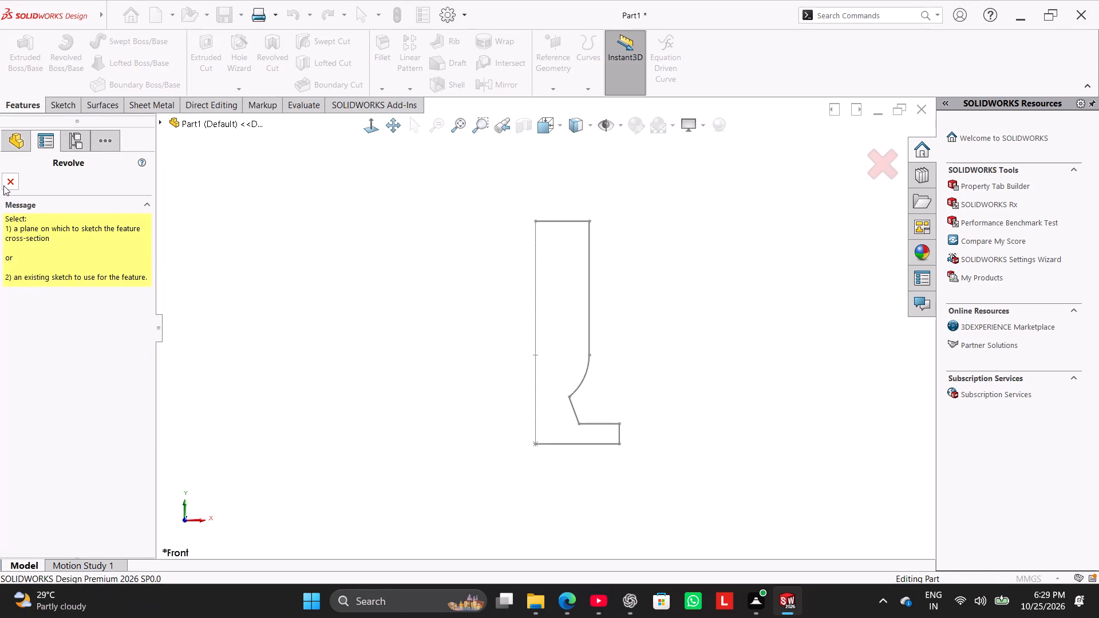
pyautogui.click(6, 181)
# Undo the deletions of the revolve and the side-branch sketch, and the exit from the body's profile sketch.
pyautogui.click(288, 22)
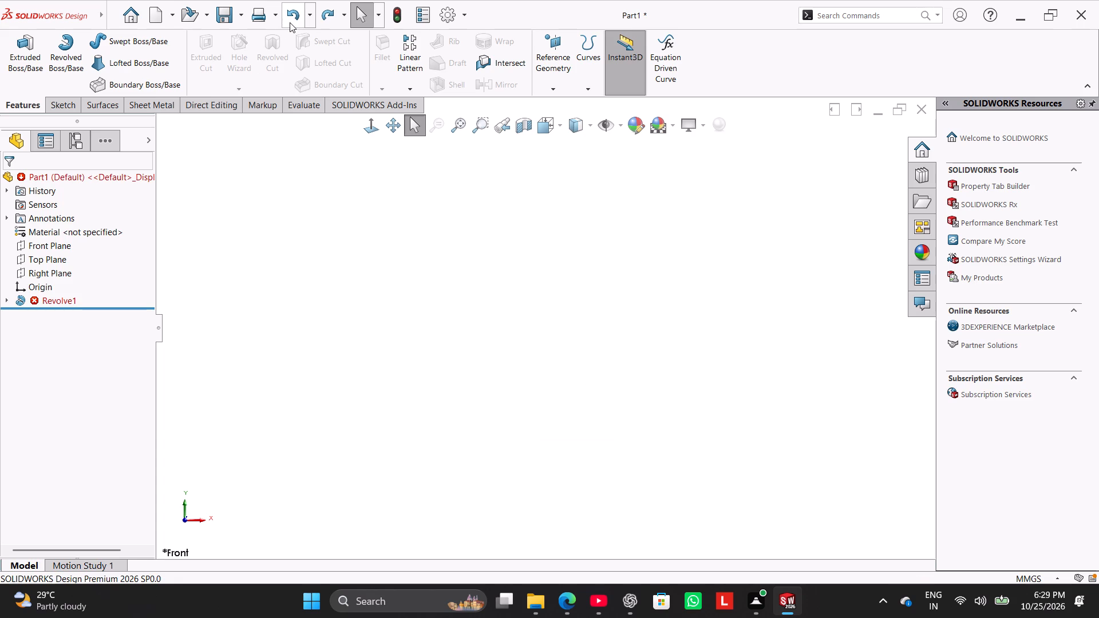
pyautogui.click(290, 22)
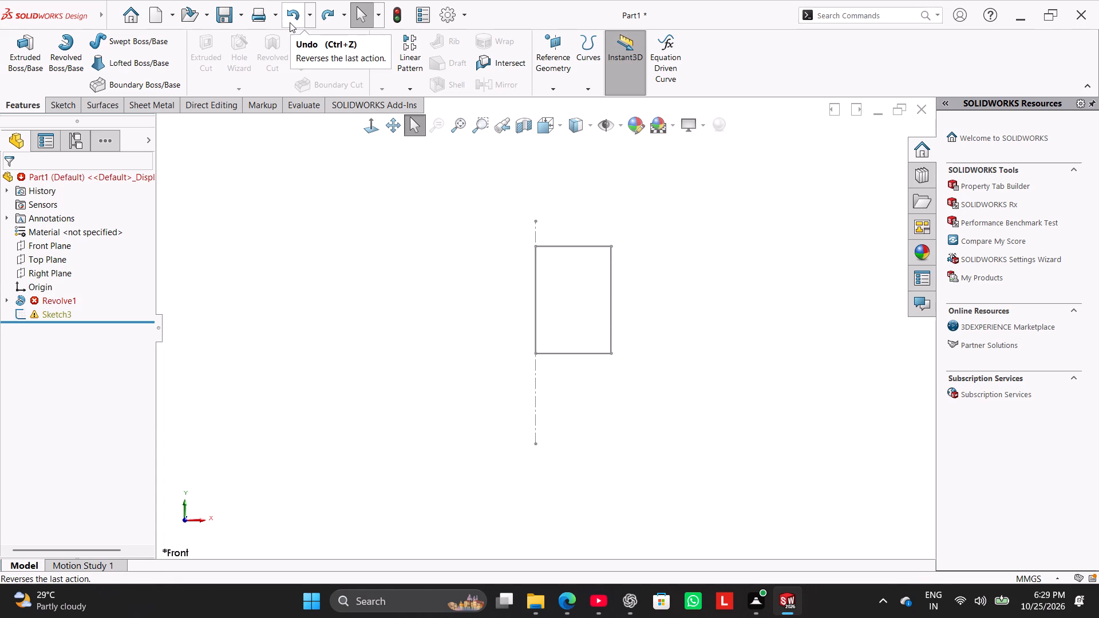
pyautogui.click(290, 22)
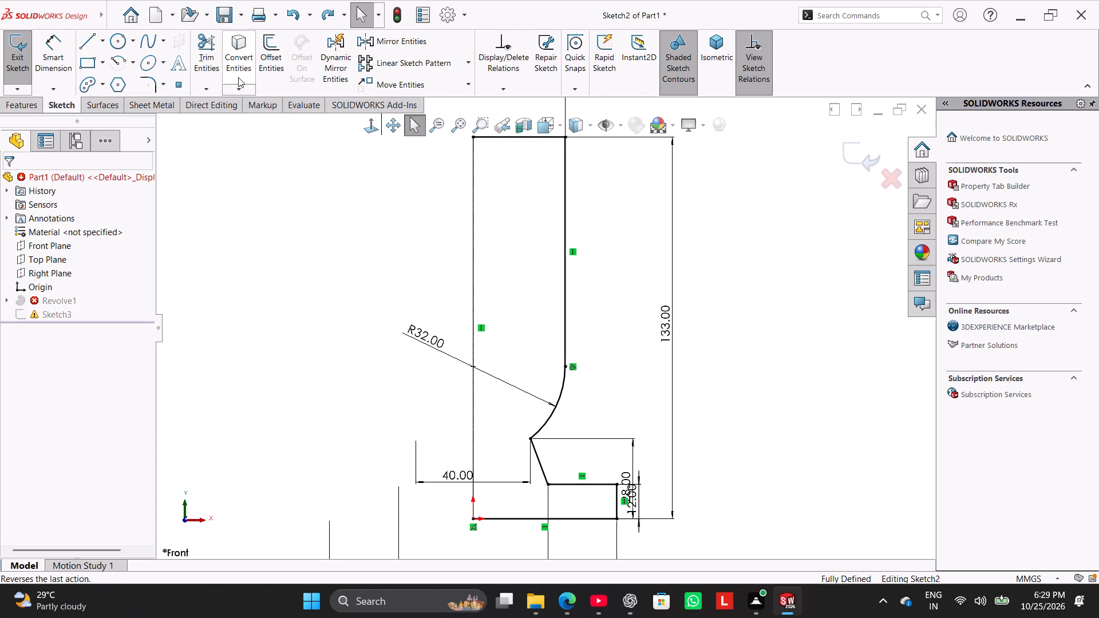
# Change the vertical construction line on the body's axis to a solid line and exit the sketch to rebuild the revolve.
pyautogui.rightClick(473, 302)
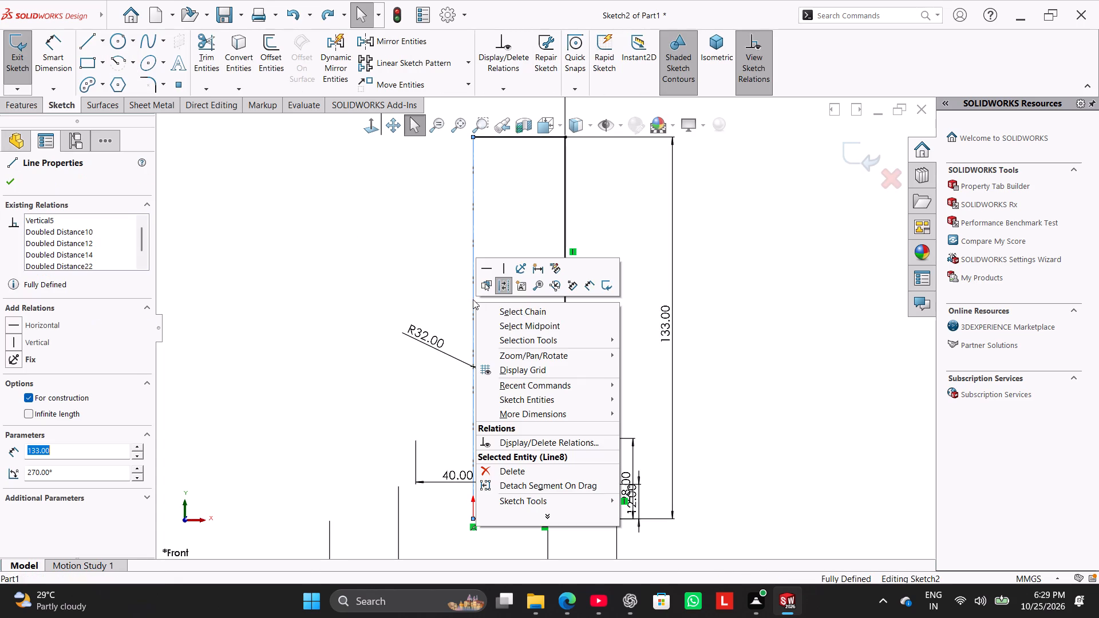
pyautogui.click(500, 283)
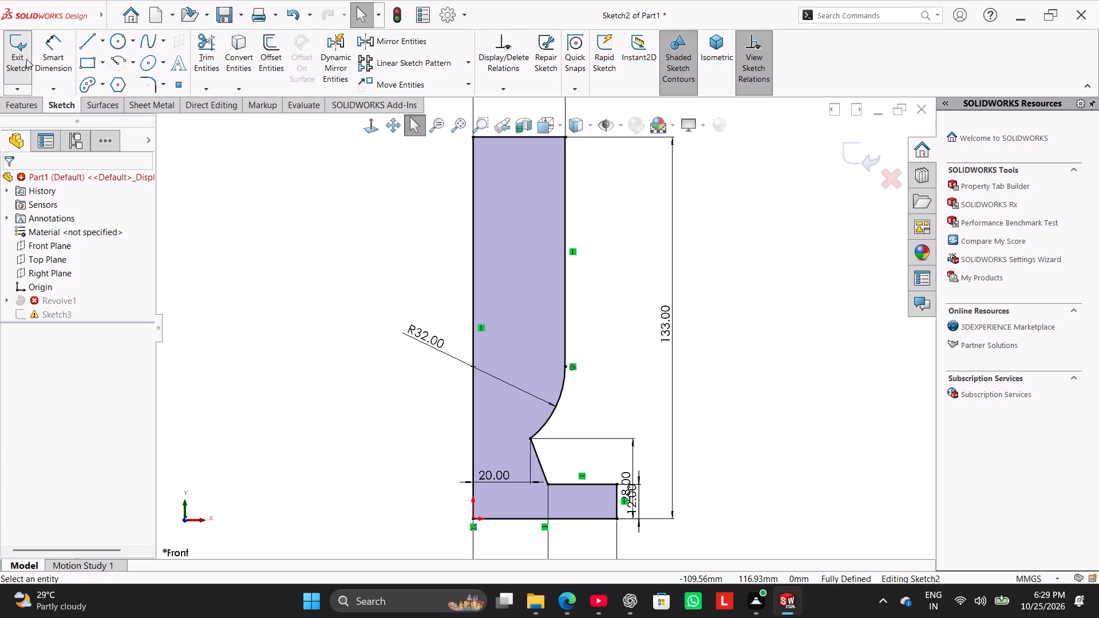
pyautogui.click(22, 54)
# Examine the rebuilt body from several angles, and open Sketch3 to review the side-branch rectangle against it before exiting.
pyautogui.scroll(4, 317, 275)
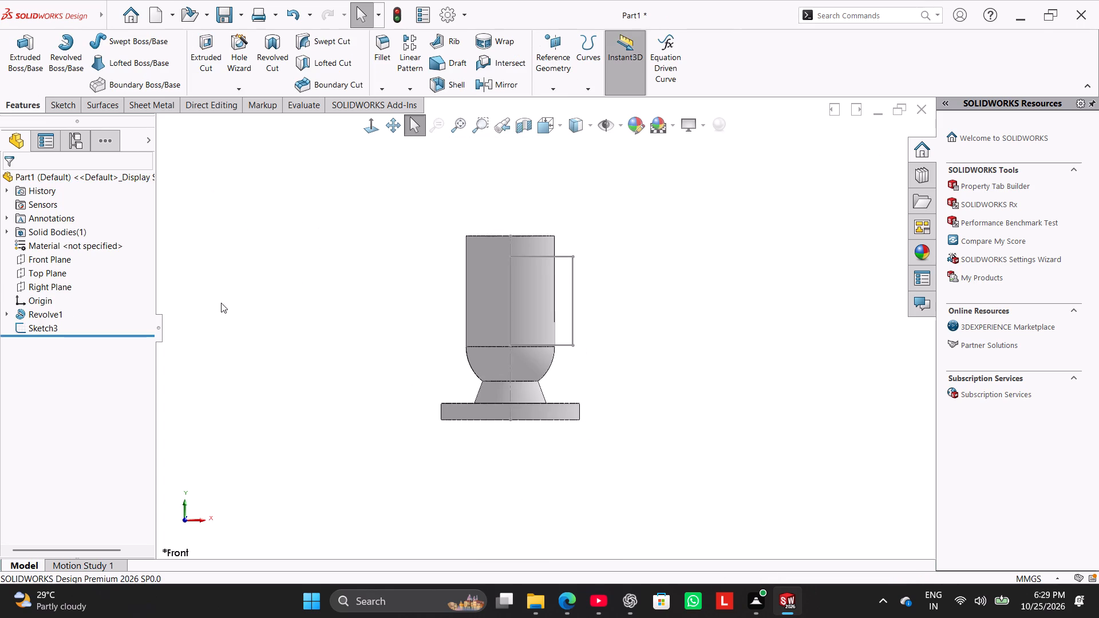
pyautogui.moveTo(221, 303); pyautogui.dragTo(221, 310)
pyautogui.moveTo(307, 326); pyautogui.dragTo(319, 322, button='middle')
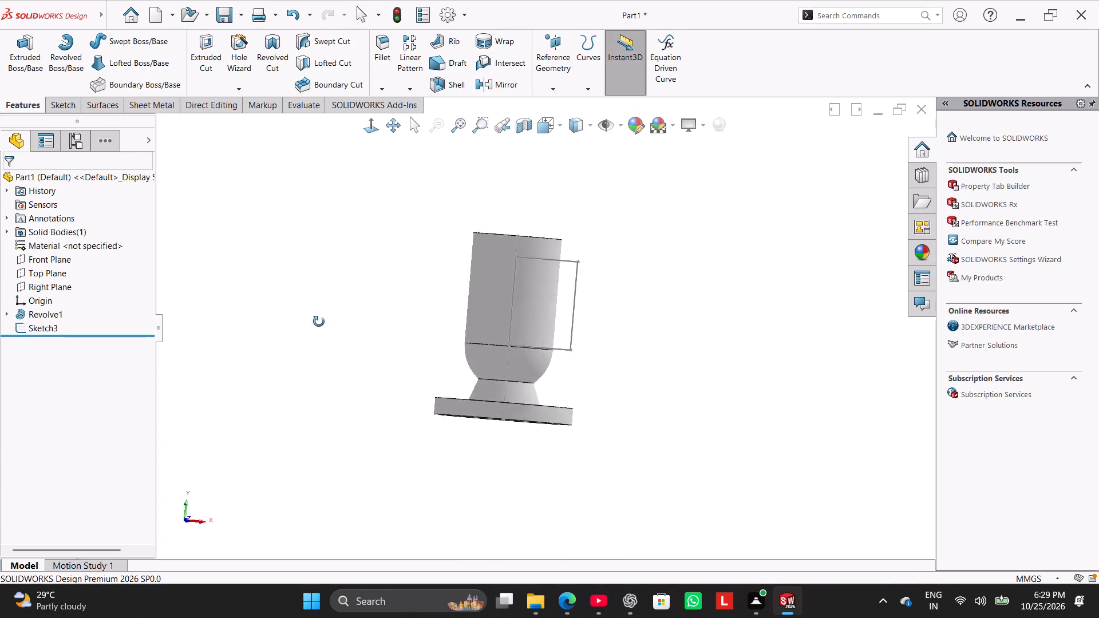
pyautogui.moveTo(319, 322); pyautogui.dragTo(302, 430, button='middle')
pyautogui.moveTo(301, 418); pyautogui.dragTo(412, 263, button='right')
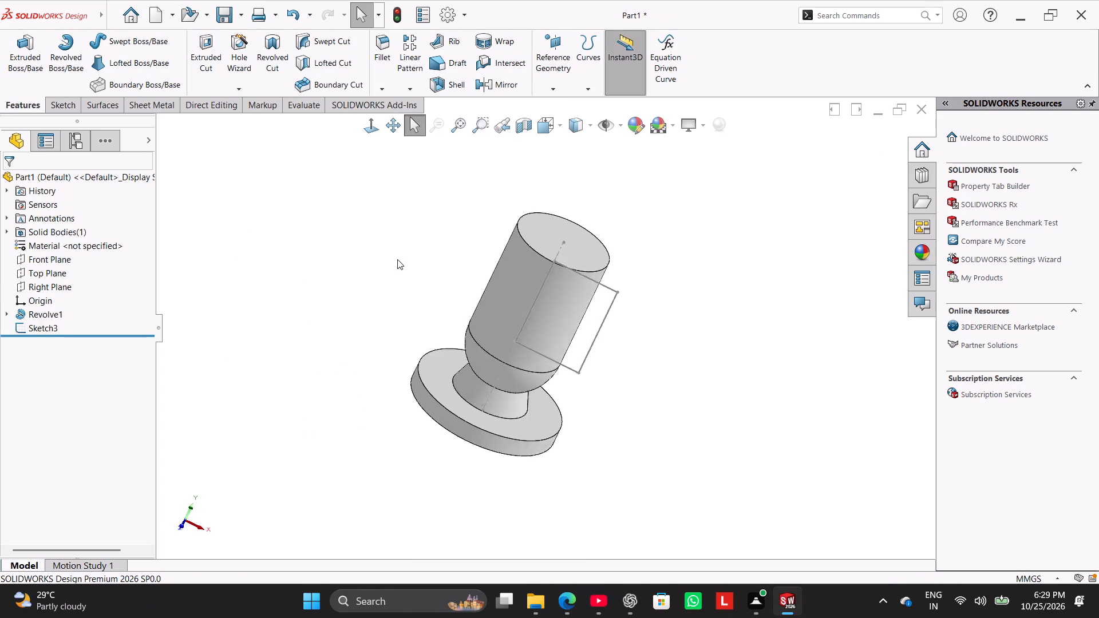
pyautogui.rightClick(50, 331)
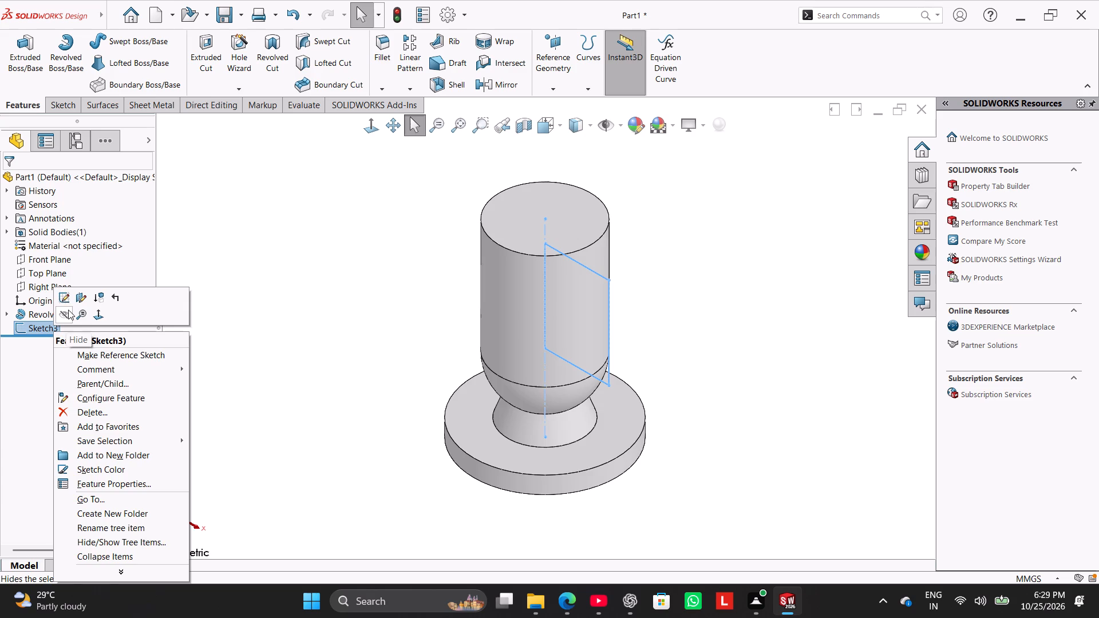
pyautogui.click(65, 298)
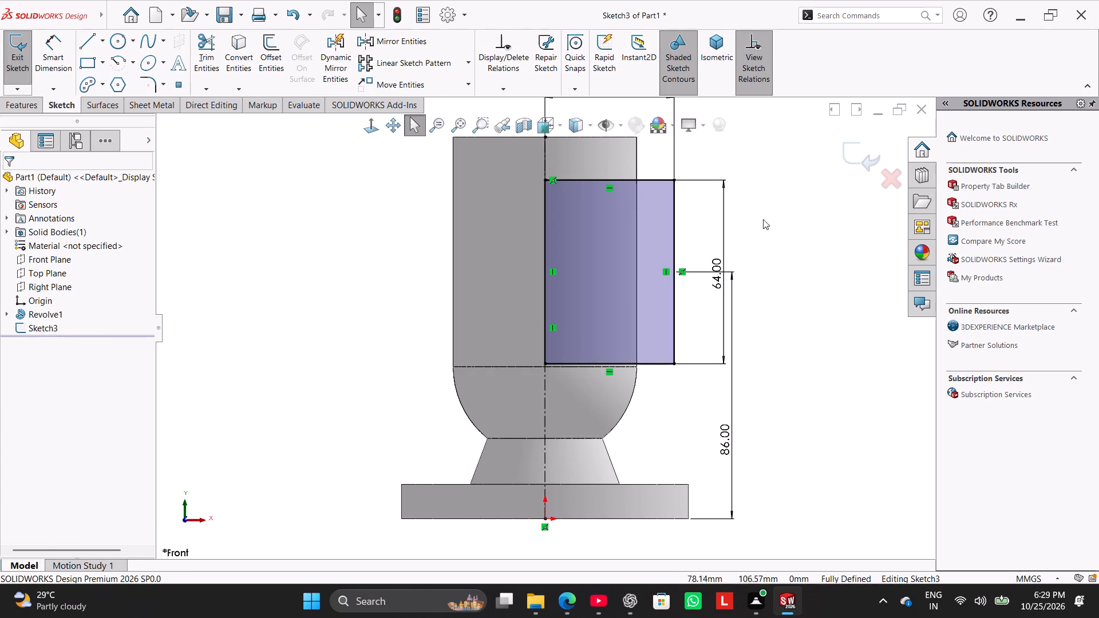
pyautogui.scroll(2, 606, 198)
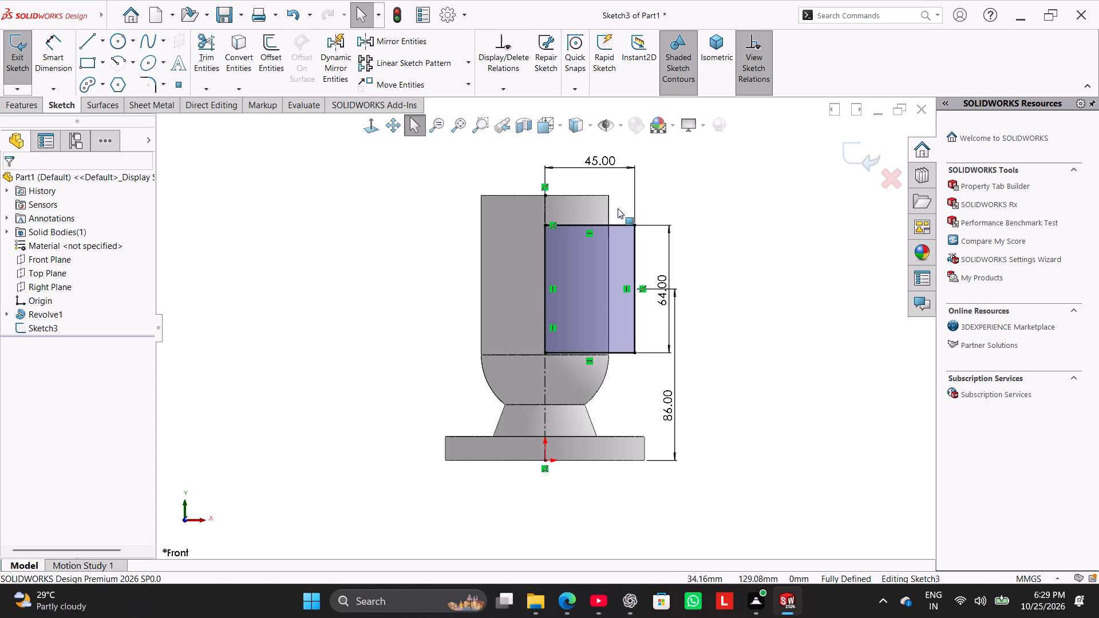
pyautogui.scroll(-2, 629, 225)
pyautogui.scroll(2, 622, 219)
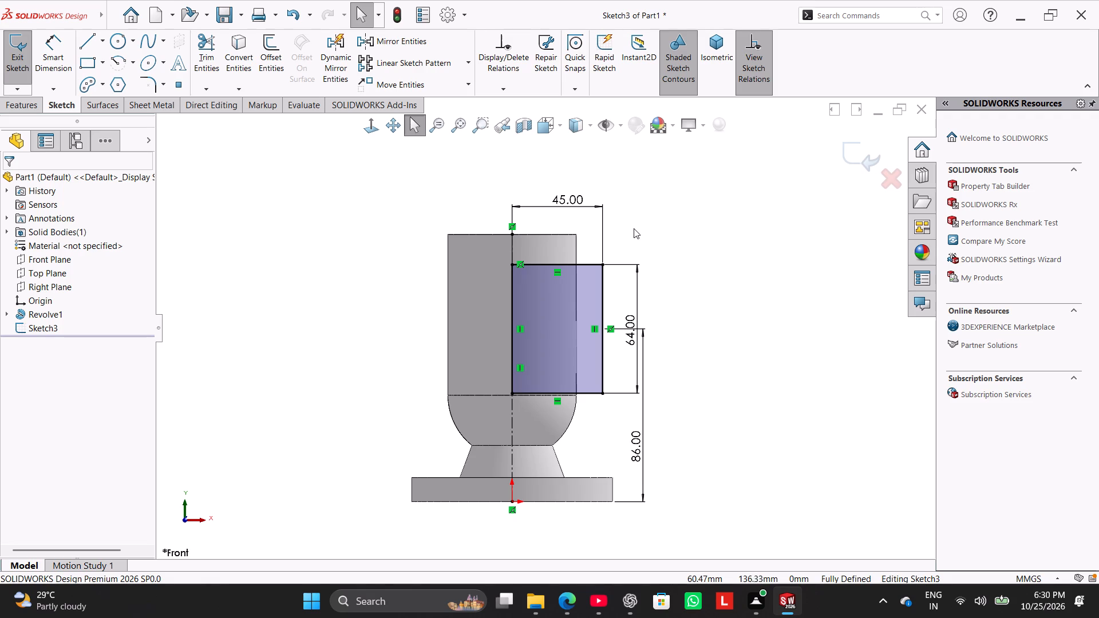
pyautogui.scroll(3, 489, 291)
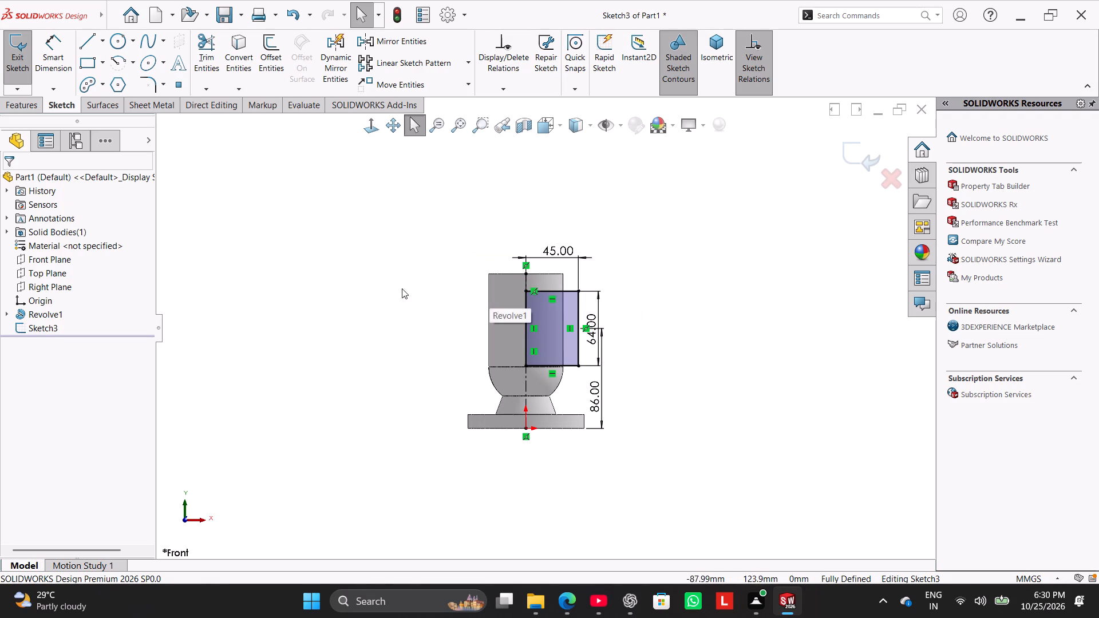
pyautogui.moveTo(346, 300); pyautogui.dragTo(450, 232, button='right')
pyautogui.moveTo(380, 268); pyautogui.dragTo(511, 196, button='right')
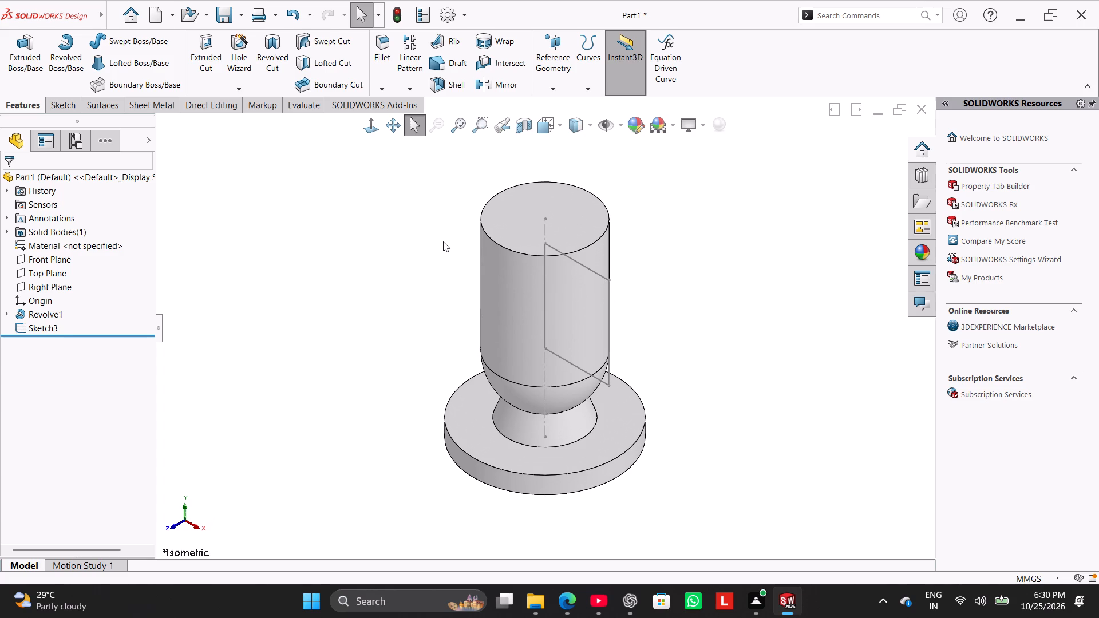
# Reopen Sketch3, the side-branch rectangle, for editing.
pyautogui.moveTo(450, 253); pyautogui.dragTo(480, 294, button='middle')
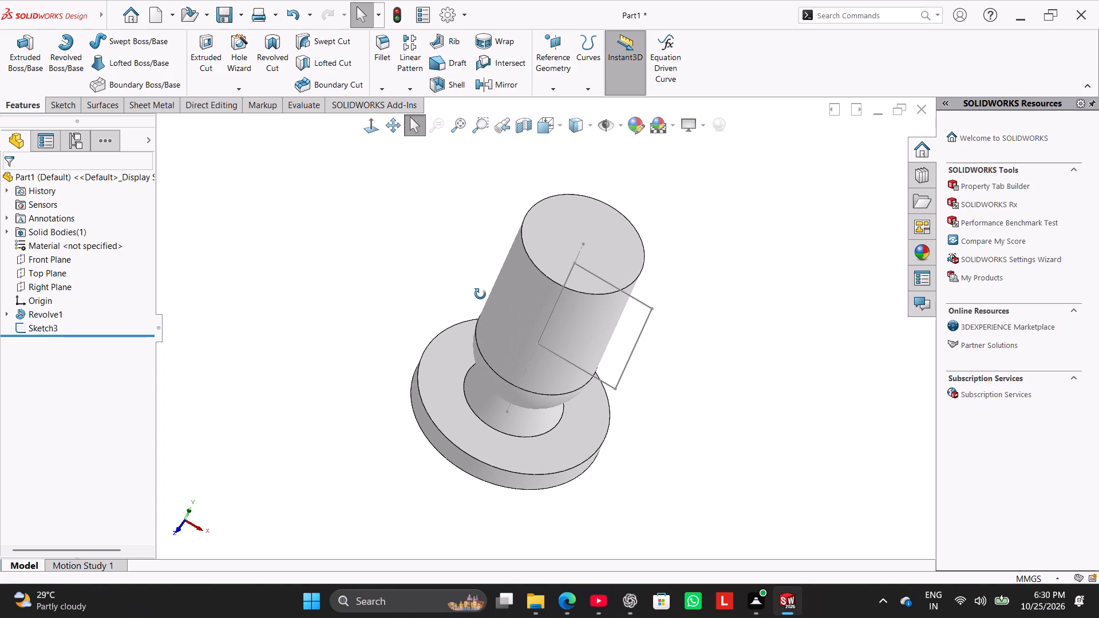
pyautogui.moveTo(480, 294); pyautogui.dragTo(469, 252, button='middle')
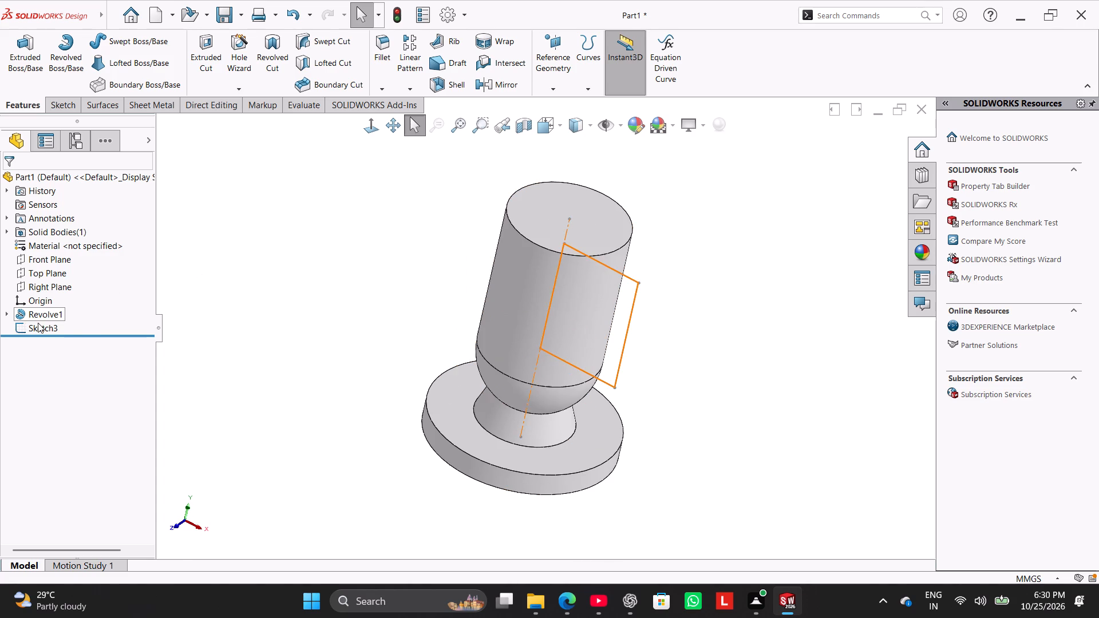
pyautogui.rightClick(42, 323)
pyautogui.click(62, 291)
pyautogui.click(264, 287)
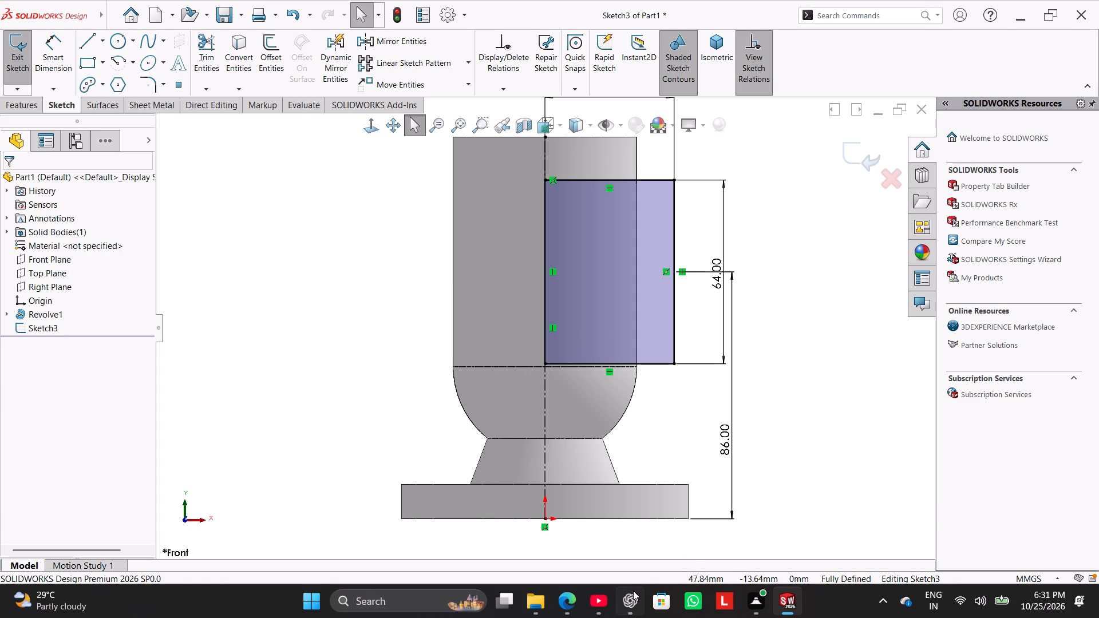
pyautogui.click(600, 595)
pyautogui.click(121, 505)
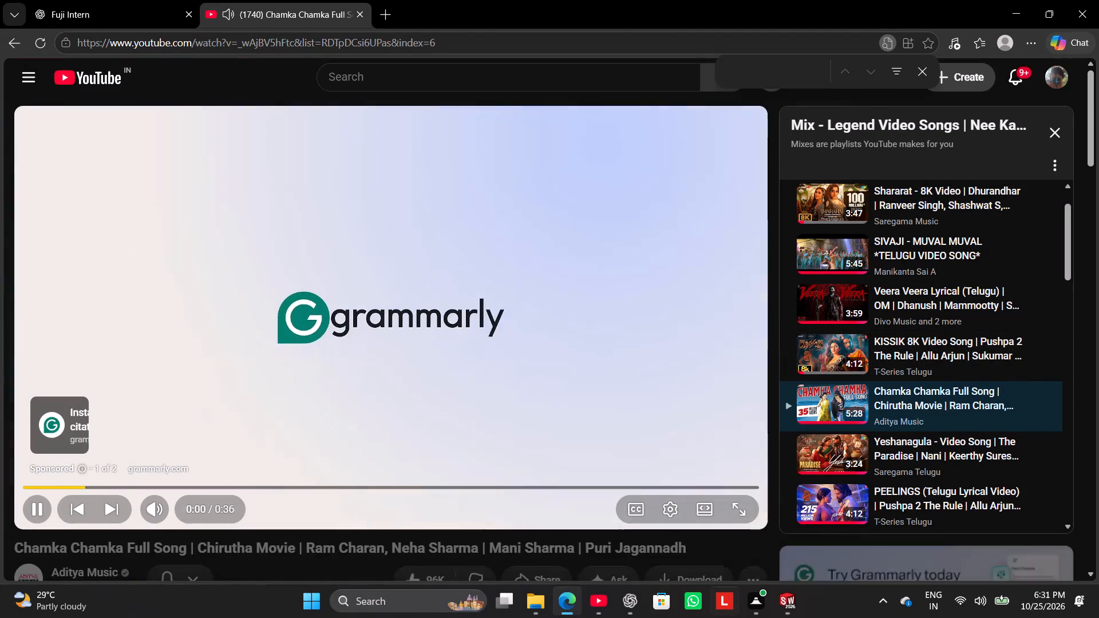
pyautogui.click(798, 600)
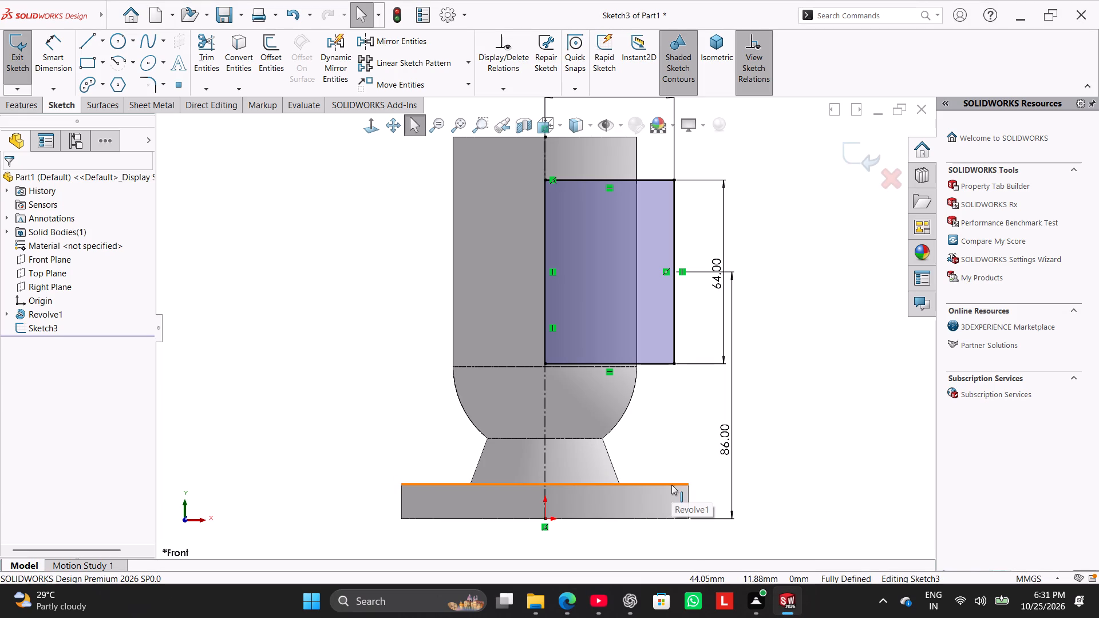
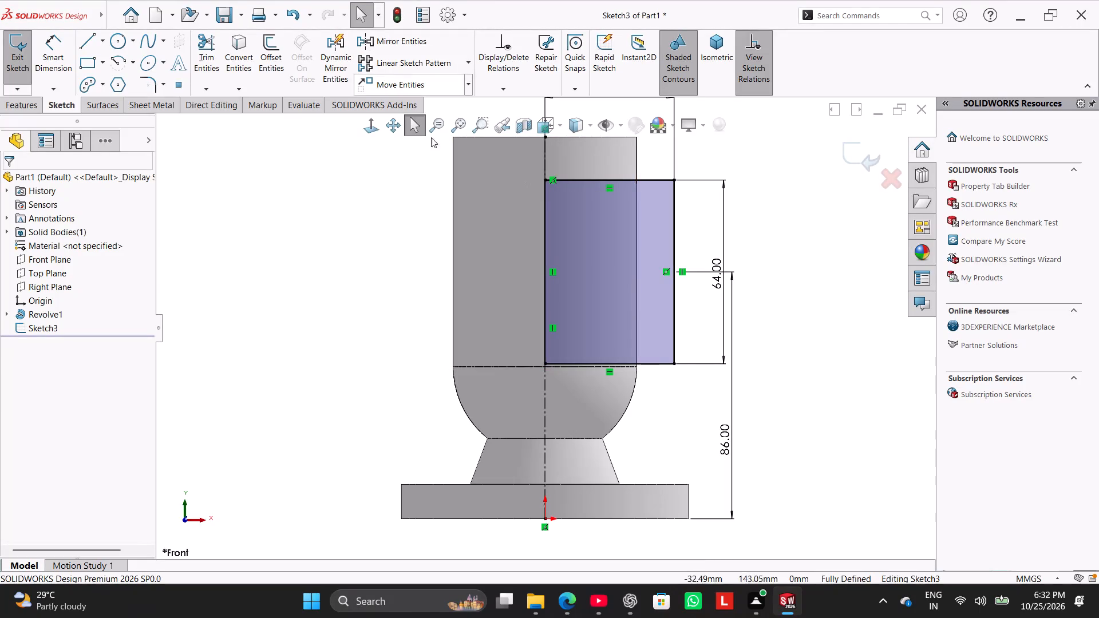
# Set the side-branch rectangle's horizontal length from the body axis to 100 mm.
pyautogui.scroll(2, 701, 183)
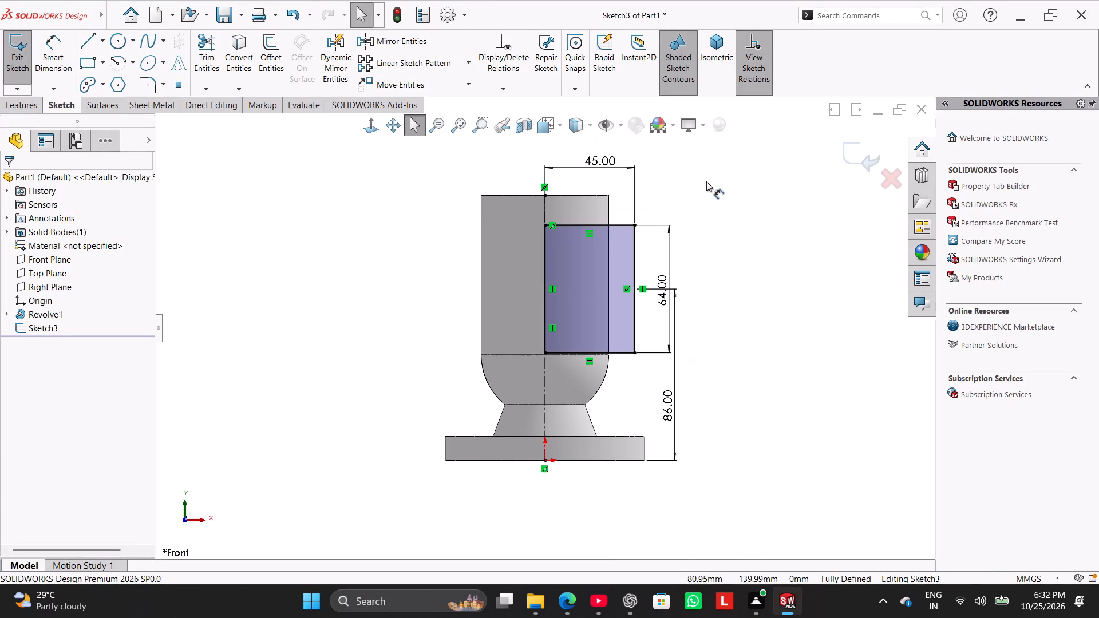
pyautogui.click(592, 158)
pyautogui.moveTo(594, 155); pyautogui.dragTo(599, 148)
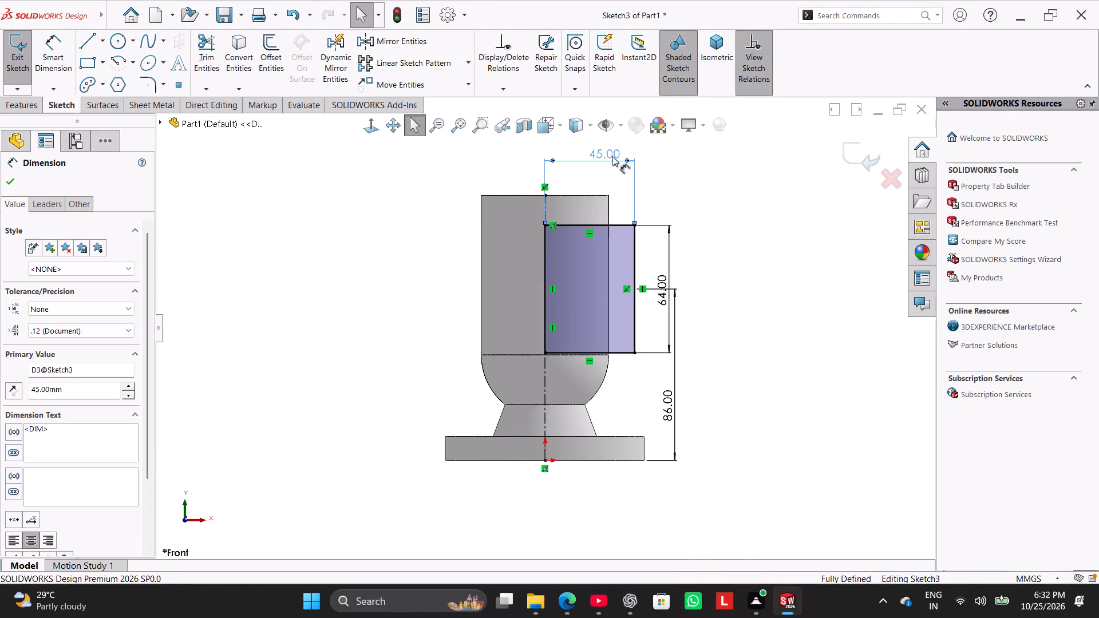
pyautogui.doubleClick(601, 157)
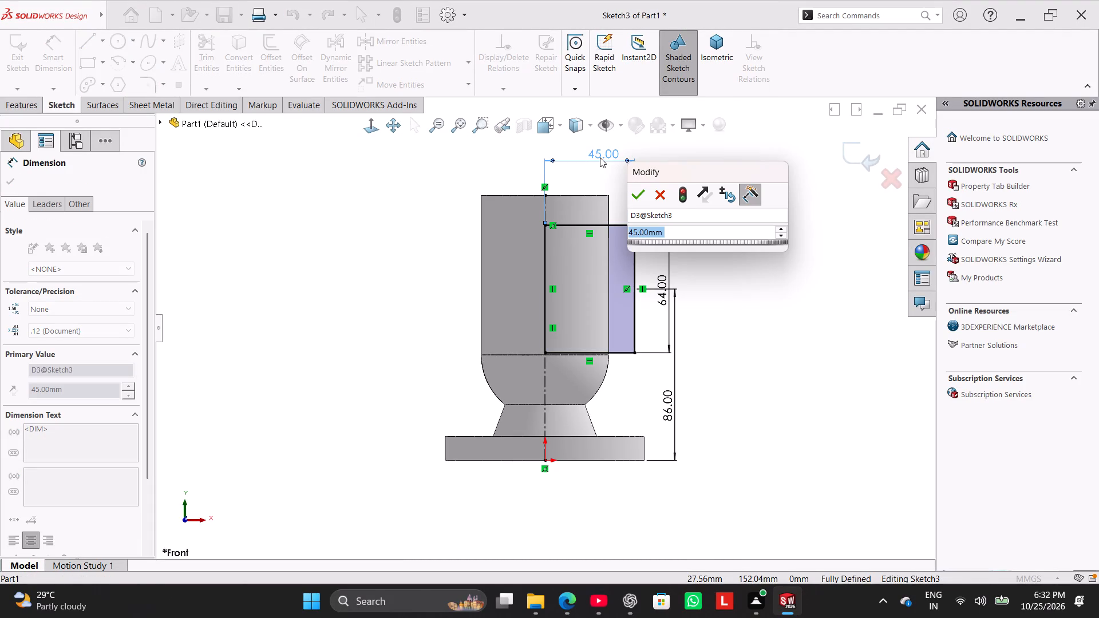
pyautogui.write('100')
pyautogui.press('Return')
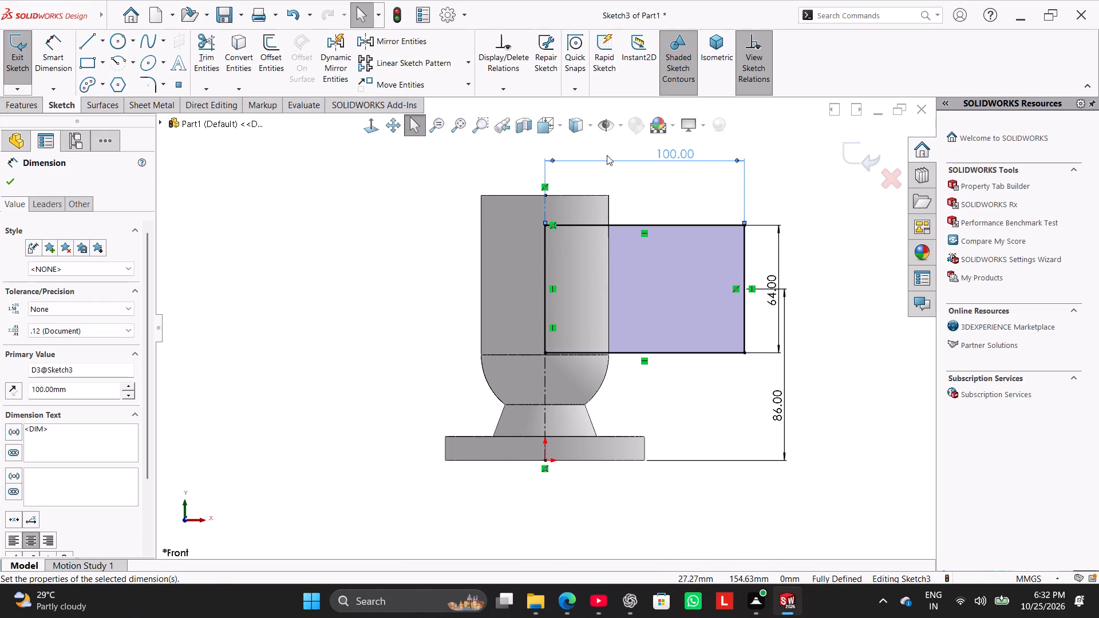
# Set the side-branch rectangle's horizontal length from the body axis to 80 mm.
pyautogui.doubleClick(670, 160)
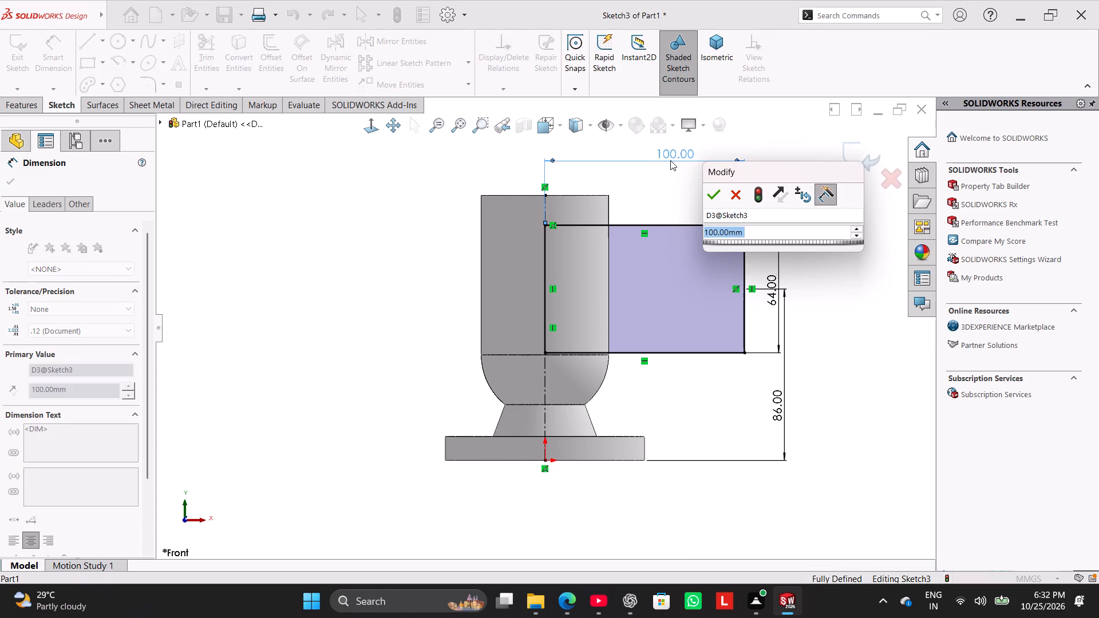
pyautogui.write('80')
pyautogui.press('Return')
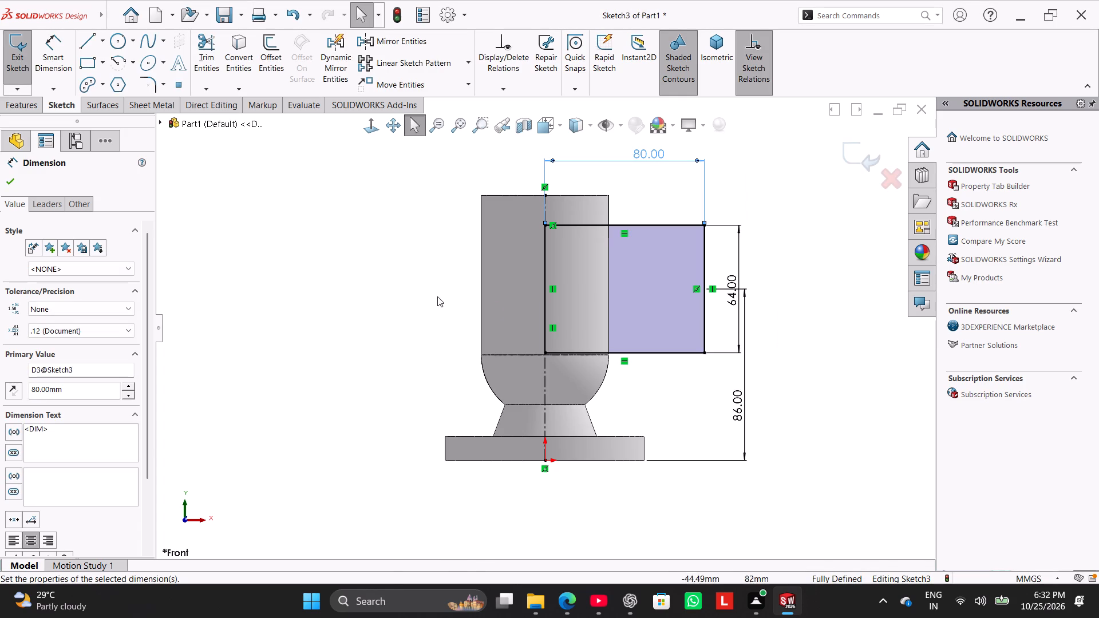
pyautogui.rightClick(394, 282)
pyautogui.click(278, 307)
# Extrude the side-branch rectangle 64 mm with the Mid Plane end condition, merged with the revolved body.
pyautogui.click(14, 99)
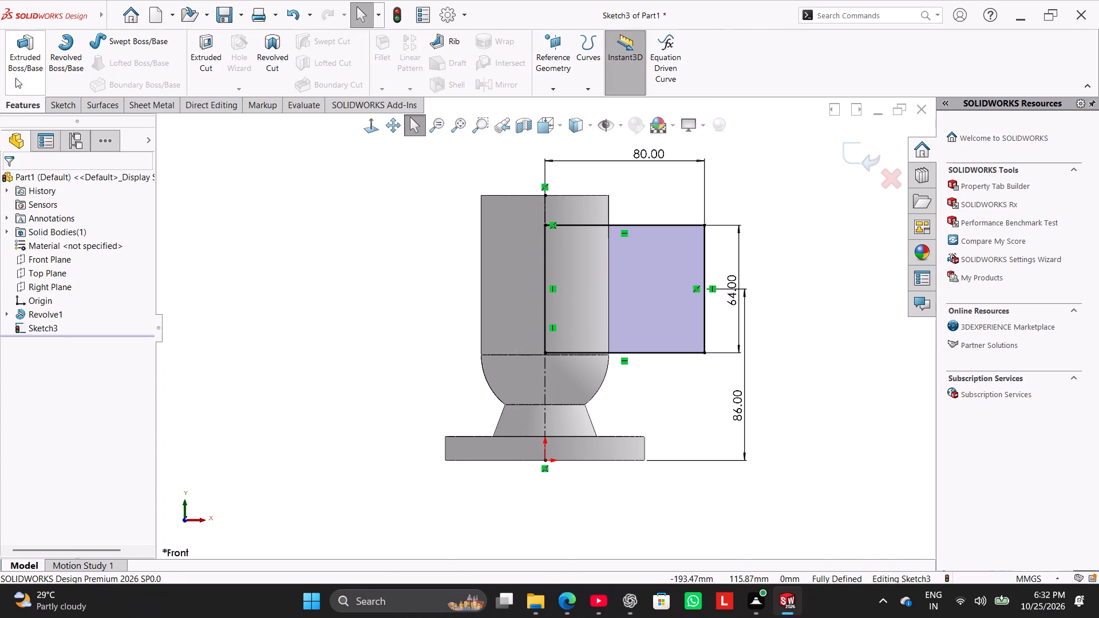
pyautogui.click(17, 66)
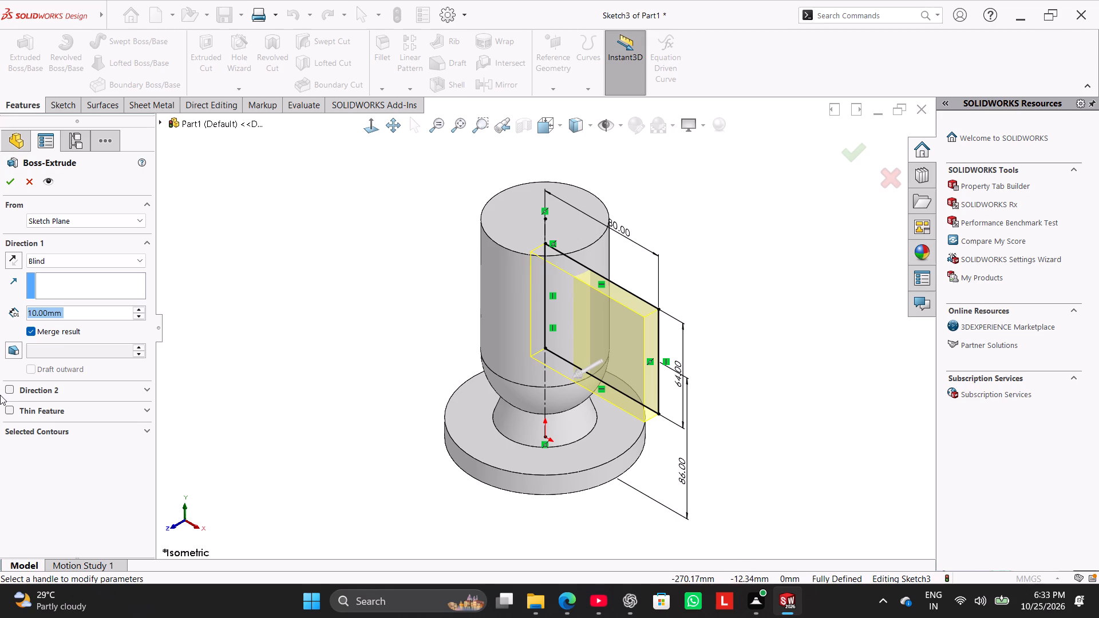
pyautogui.press('6')
pyautogui.press('4')
pyautogui.press('Return')
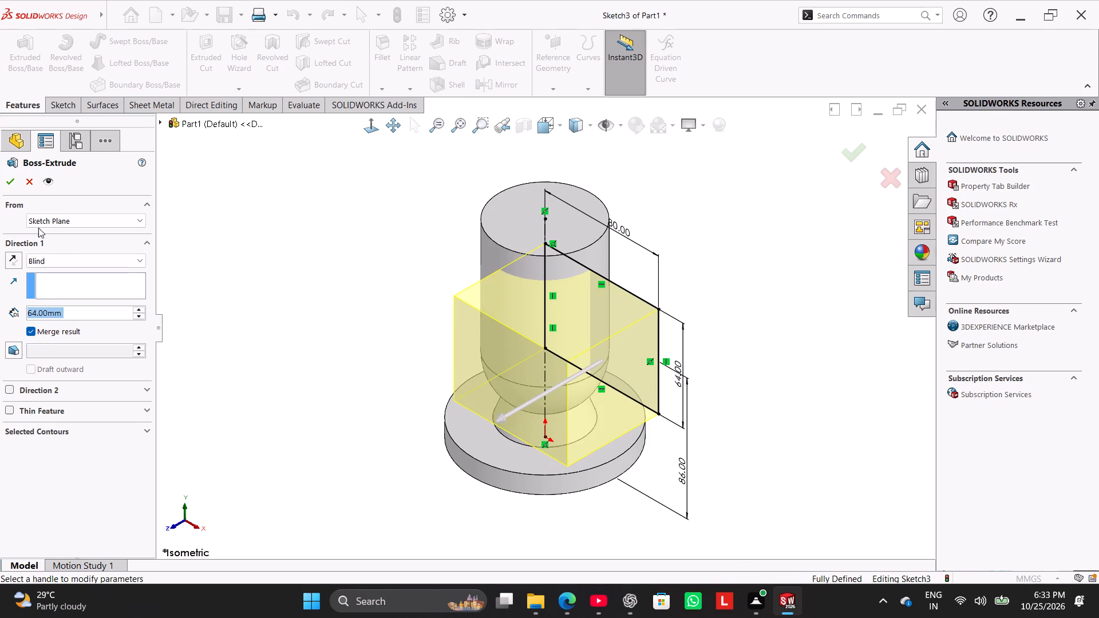
pyautogui.click(74, 263)
pyautogui.click(94, 332)
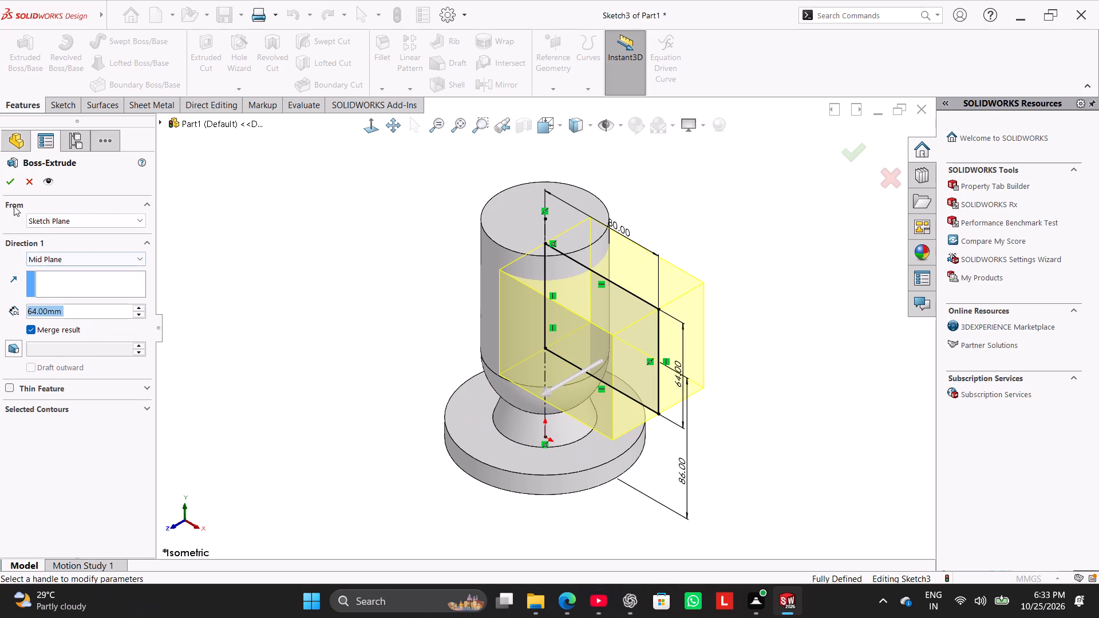
pyautogui.click(12, 181)
pyautogui.click(342, 252)
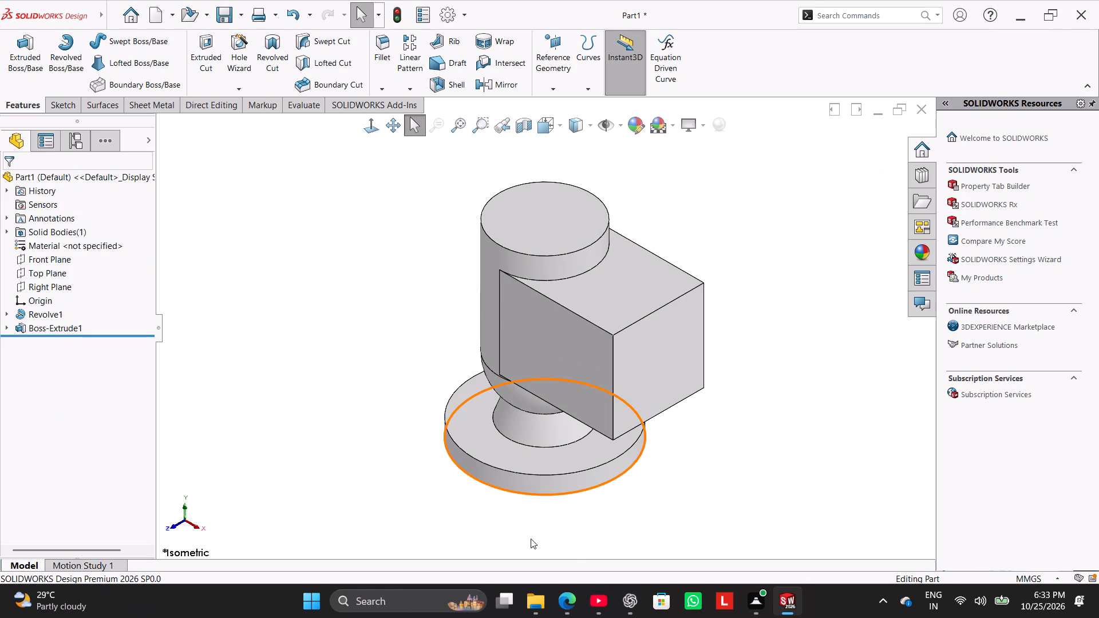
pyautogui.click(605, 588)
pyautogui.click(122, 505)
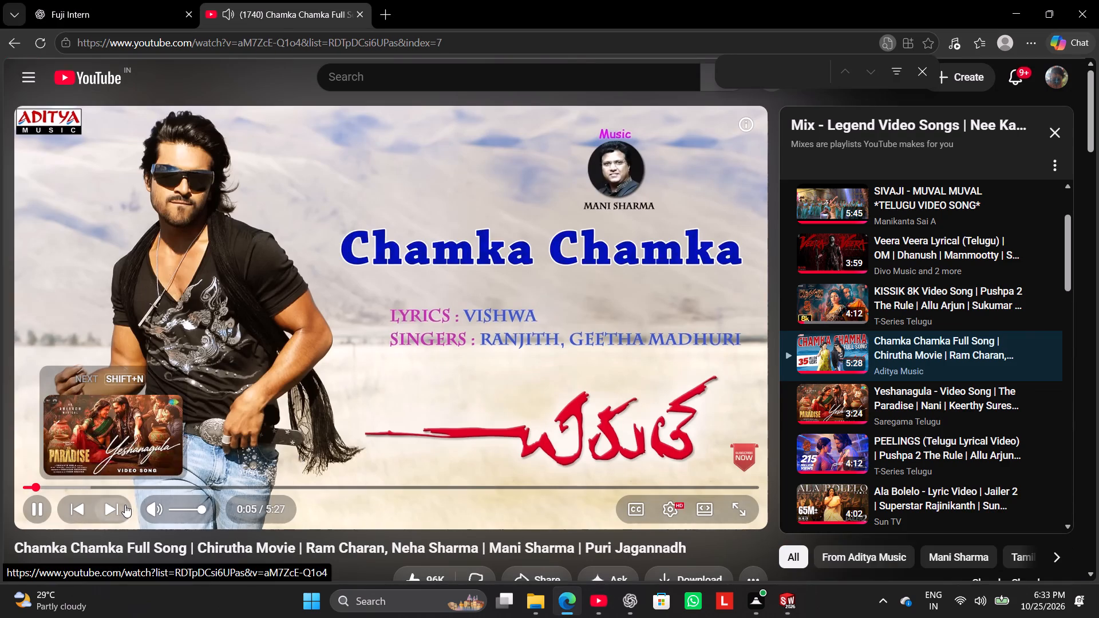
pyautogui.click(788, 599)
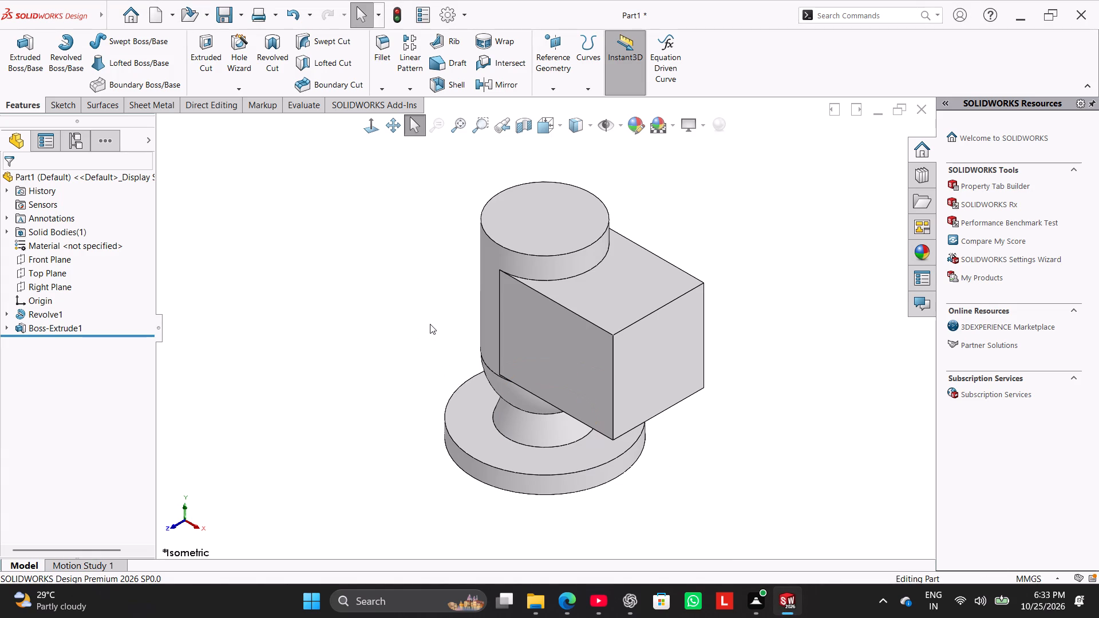
# Reopen the side-branch extrusion's sketch to review its dimensions, exit it, and examine the block against the revolved body.
pyautogui.rightClick(73, 328)
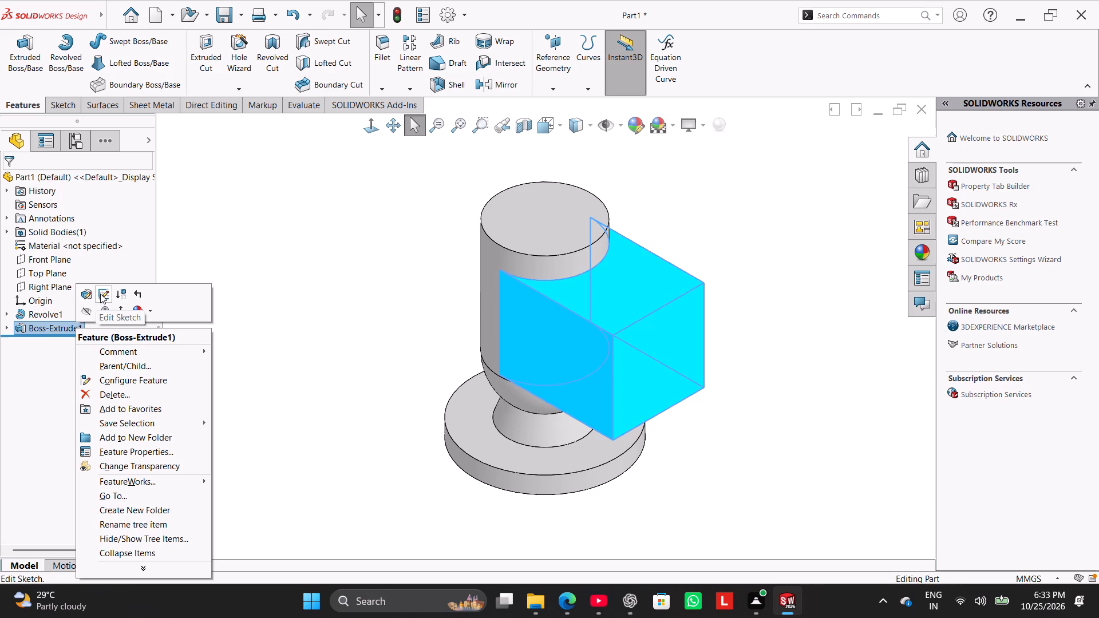
pyautogui.click(100, 294)
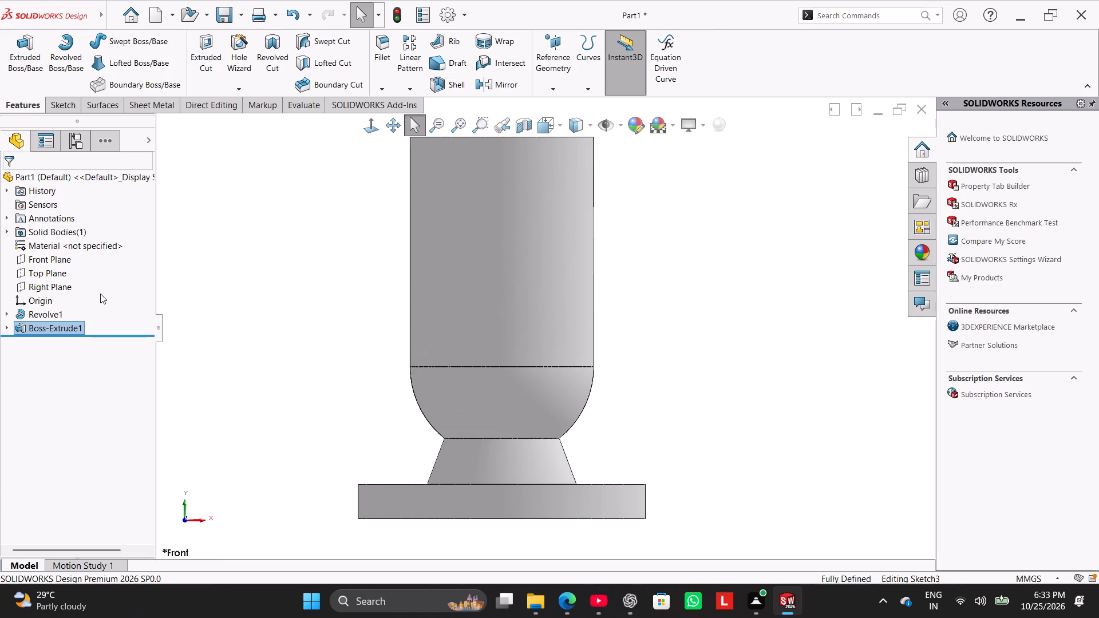
pyautogui.scroll(2, 453, 273)
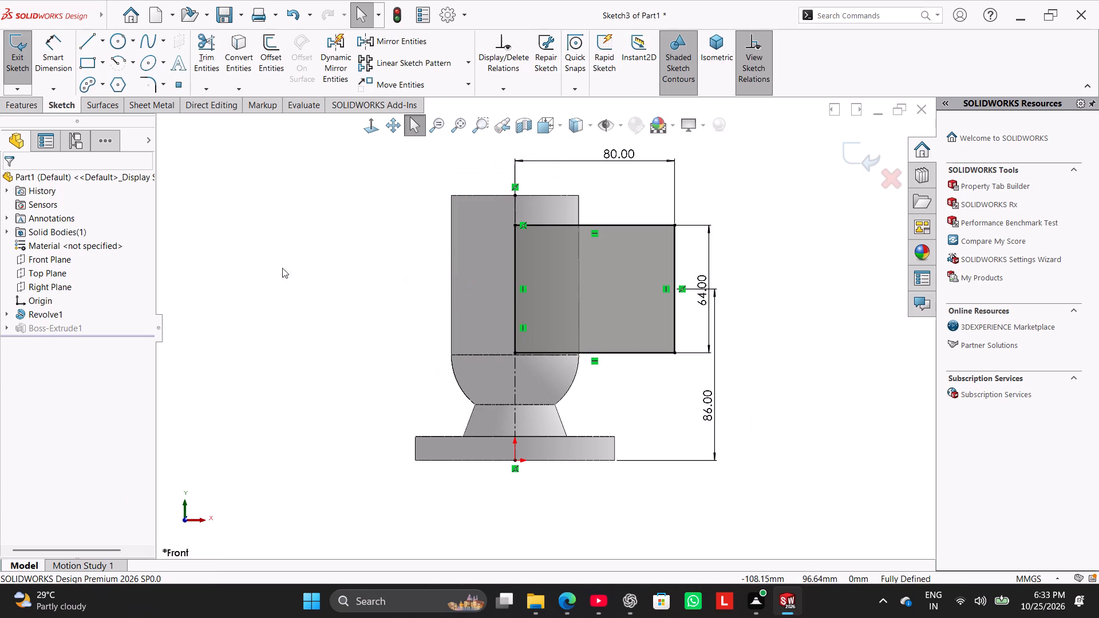
pyautogui.click(18, 56)
pyautogui.moveTo(325, 319); pyautogui.dragTo(480, 237, button='right')
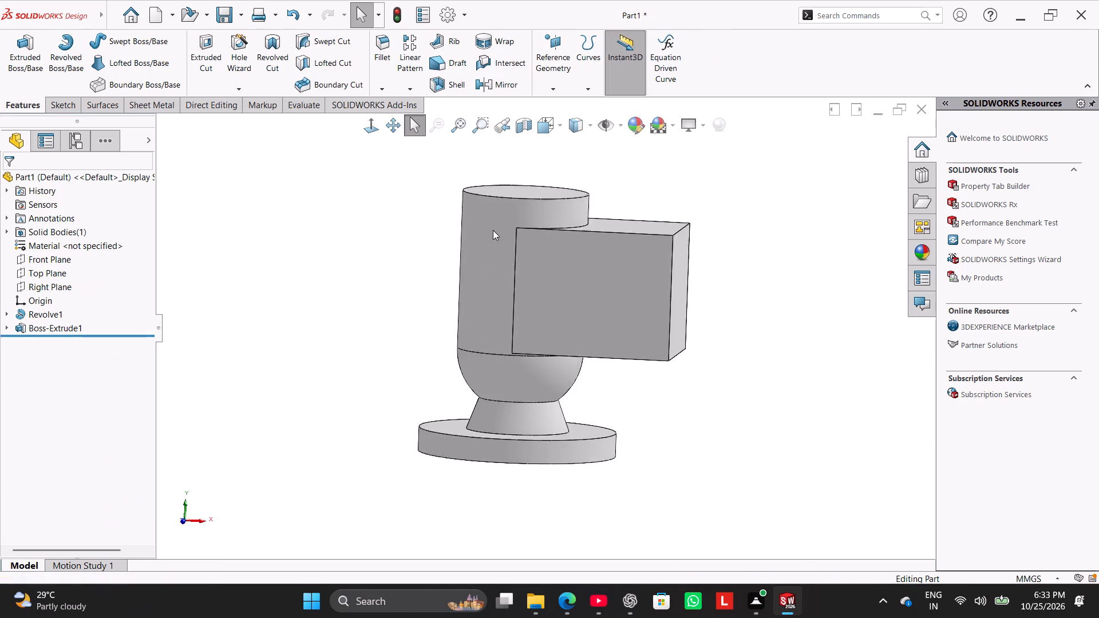
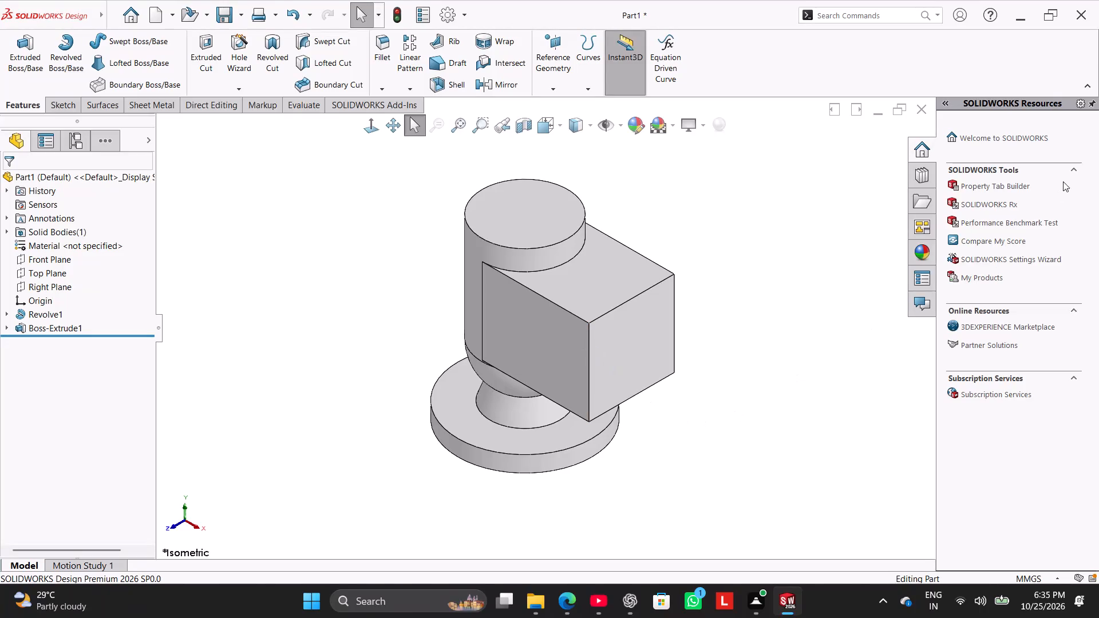
# Apply the chromium plate appearance from the Metal > Chrome appearances to the whole part.
pyautogui.click(922, 251)
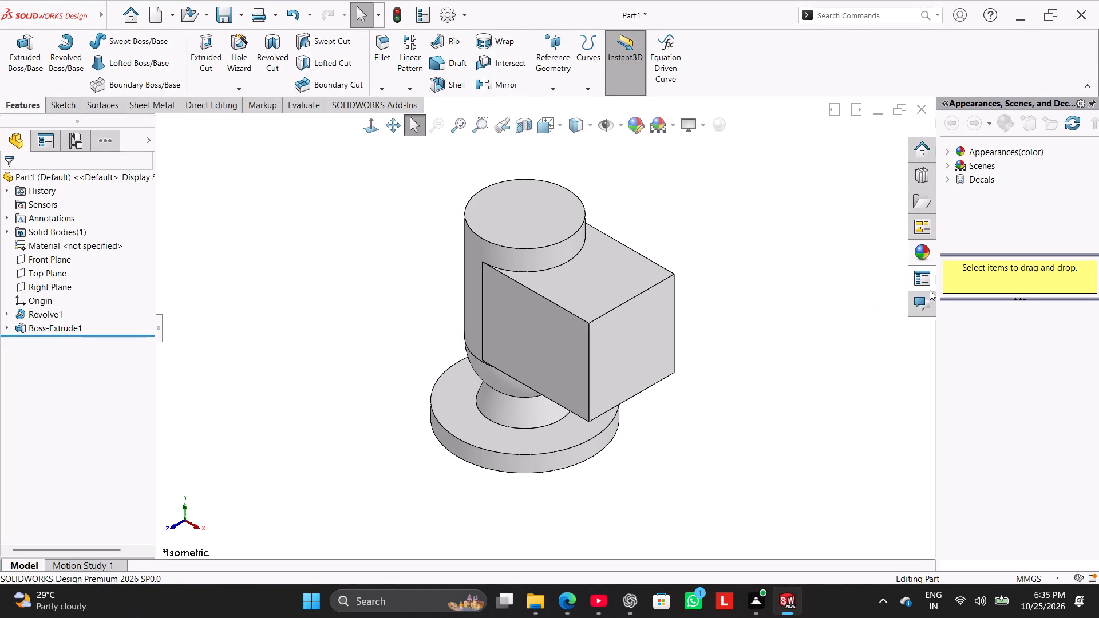
pyautogui.click(952, 152)
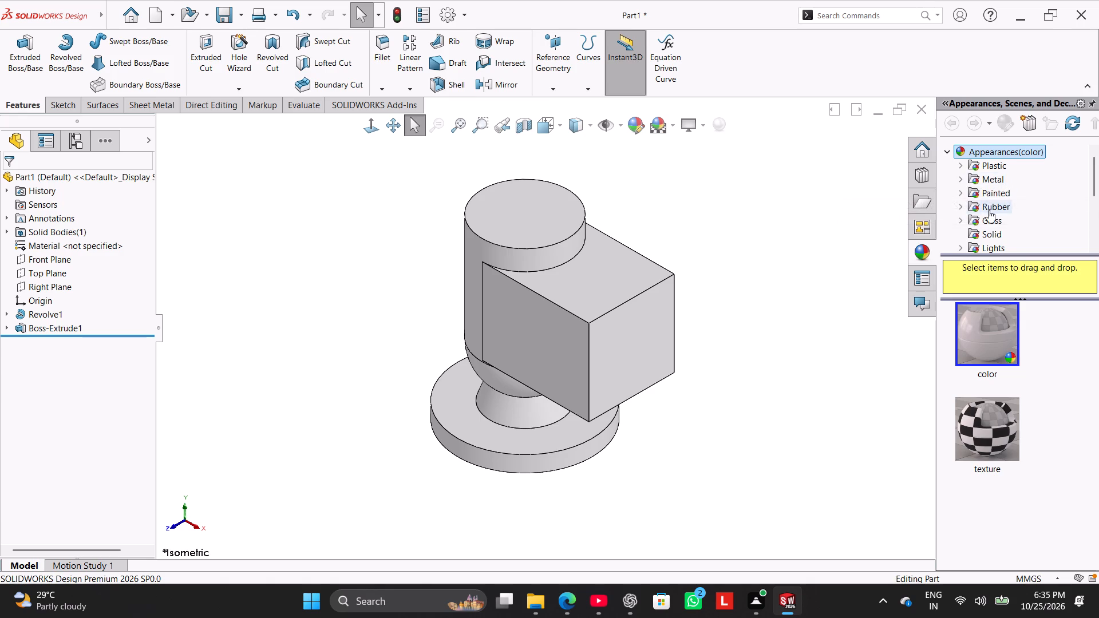
pyautogui.scroll(-1, 992, 213)
pyautogui.scroll(1, 982, 209)
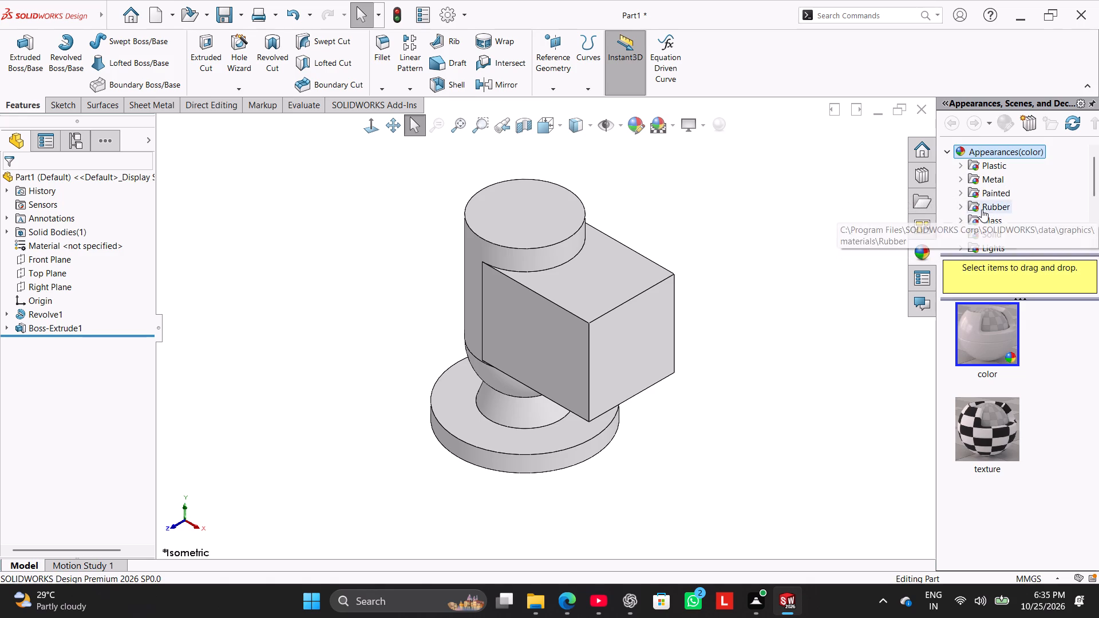
pyautogui.click(965, 178)
pyautogui.click(982, 179)
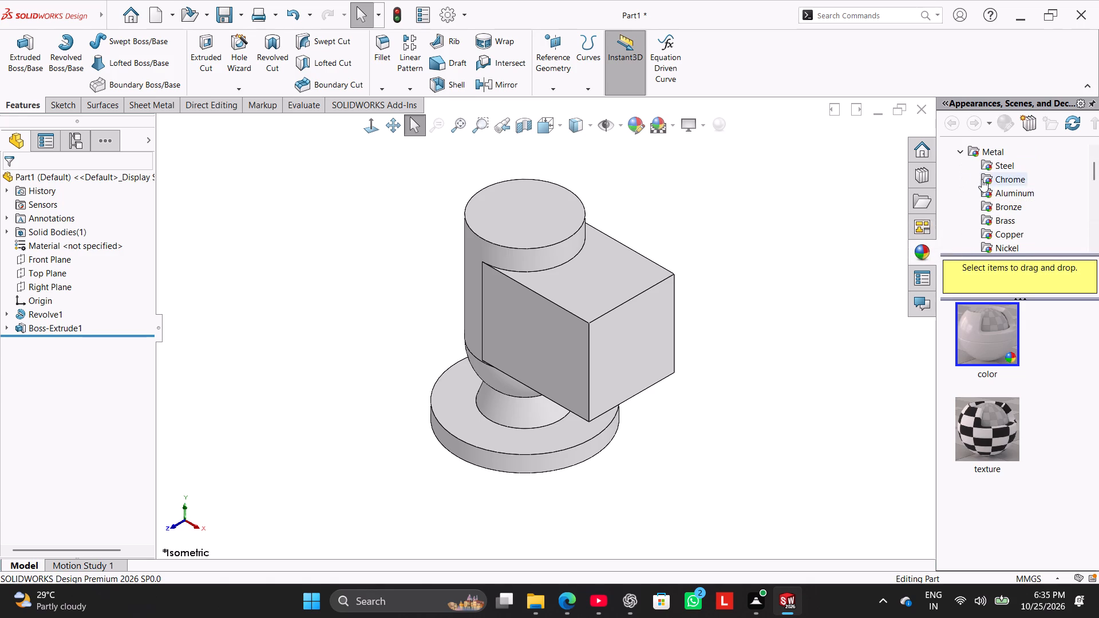
pyautogui.click(1005, 331)
pyautogui.click(1005, 331)
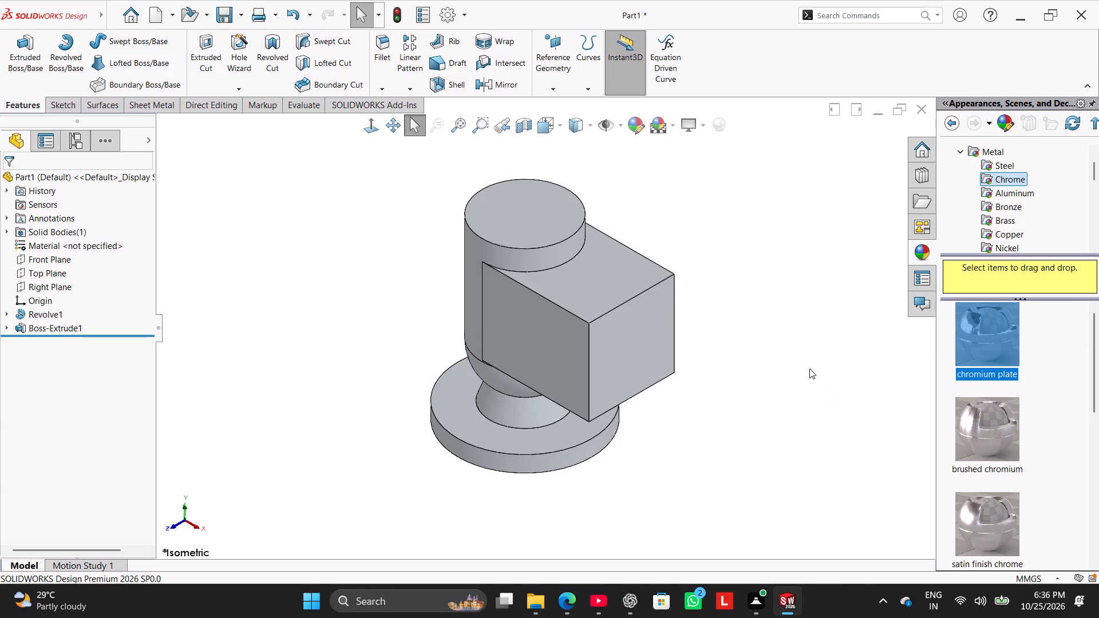
pyautogui.click(808, 366)
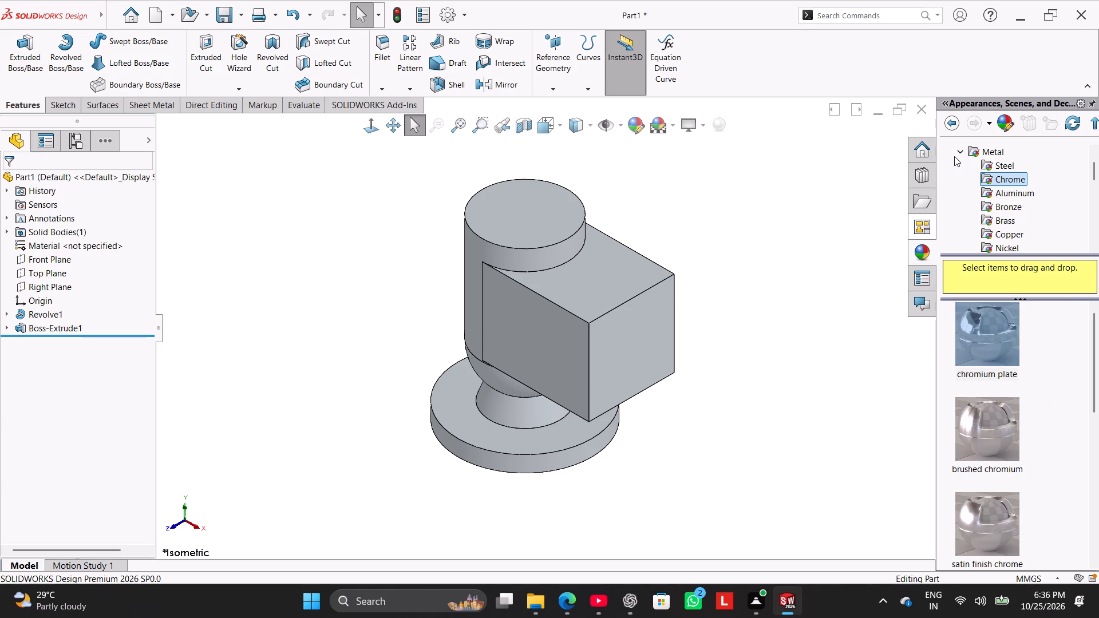
pyautogui.click(955, 153)
pyautogui.click(958, 155)
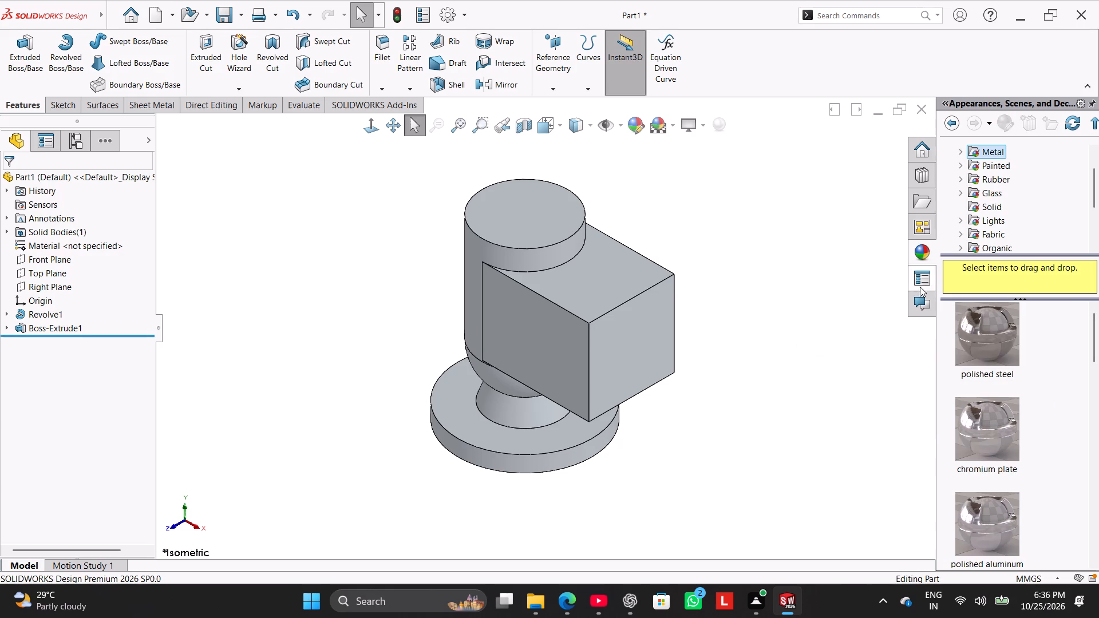
pyautogui.click(848, 346)
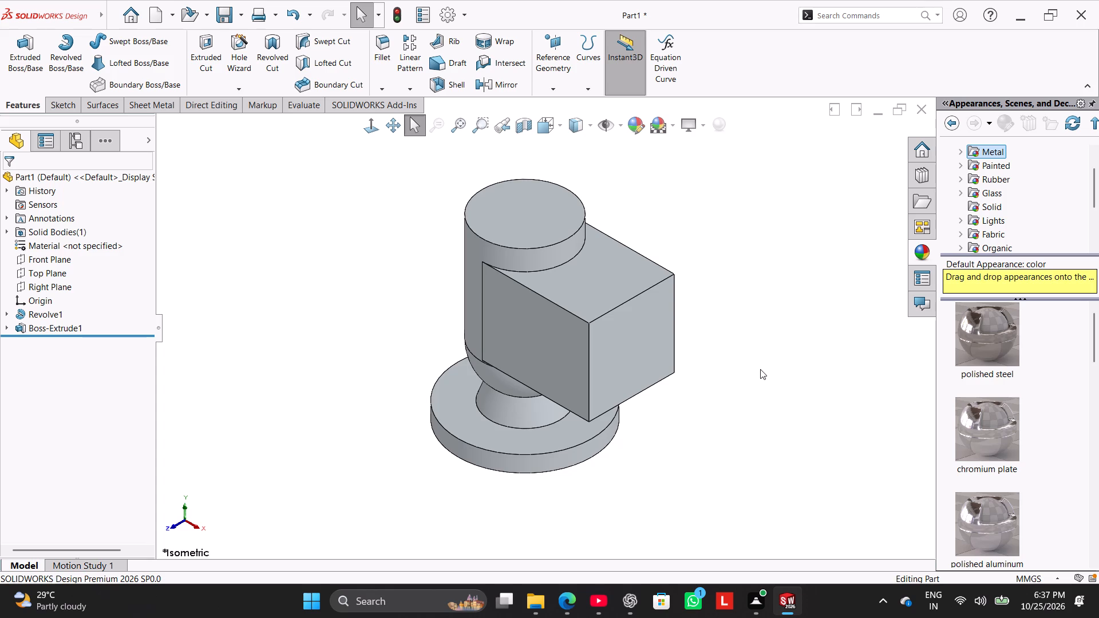
# Start a sketch on the base flange's bottom face and draw an origin-centred circle about 54 mm in diameter.
pyautogui.moveTo(563, 500); pyautogui.dragTo(630, 167, button='middle')
pyautogui.rightClick(560, 291)
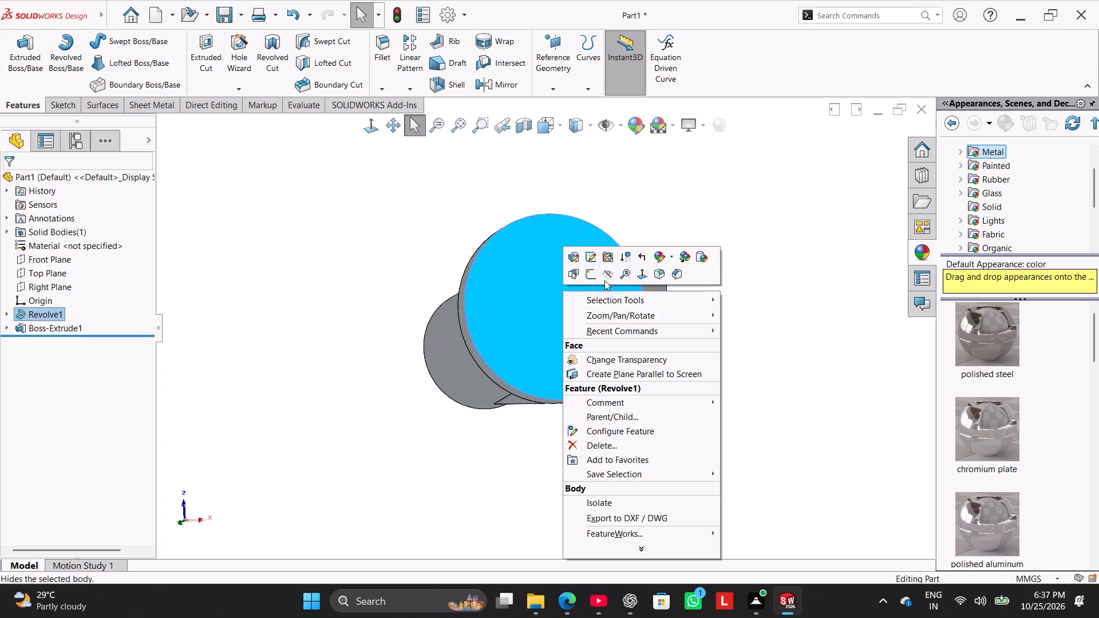
pyautogui.click(592, 272)
pyautogui.click(268, 351)
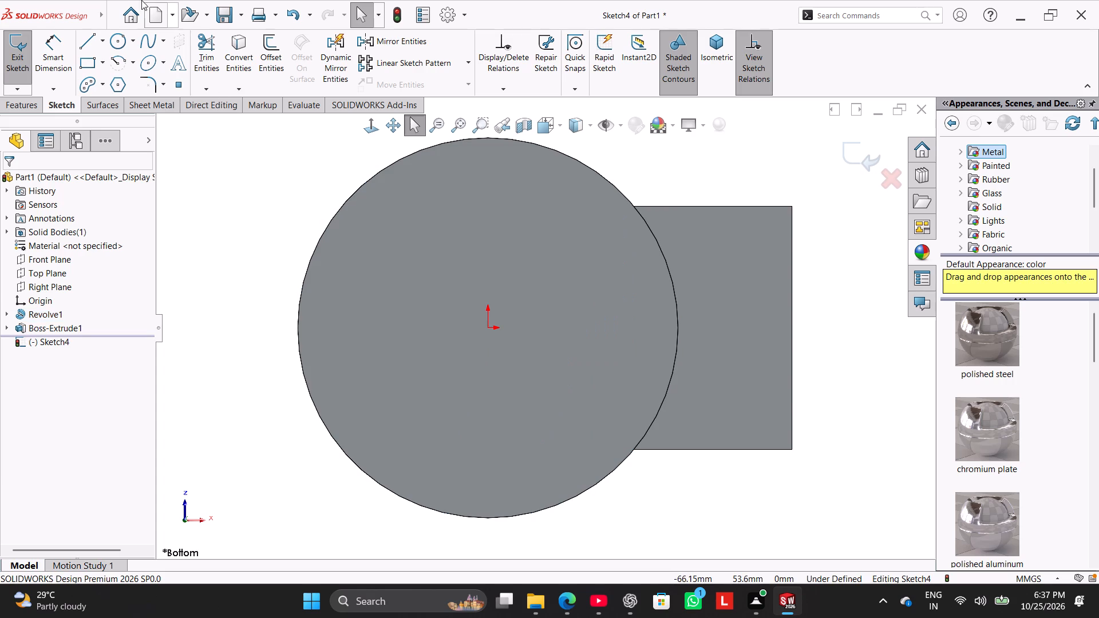
pyautogui.click(118, 38)
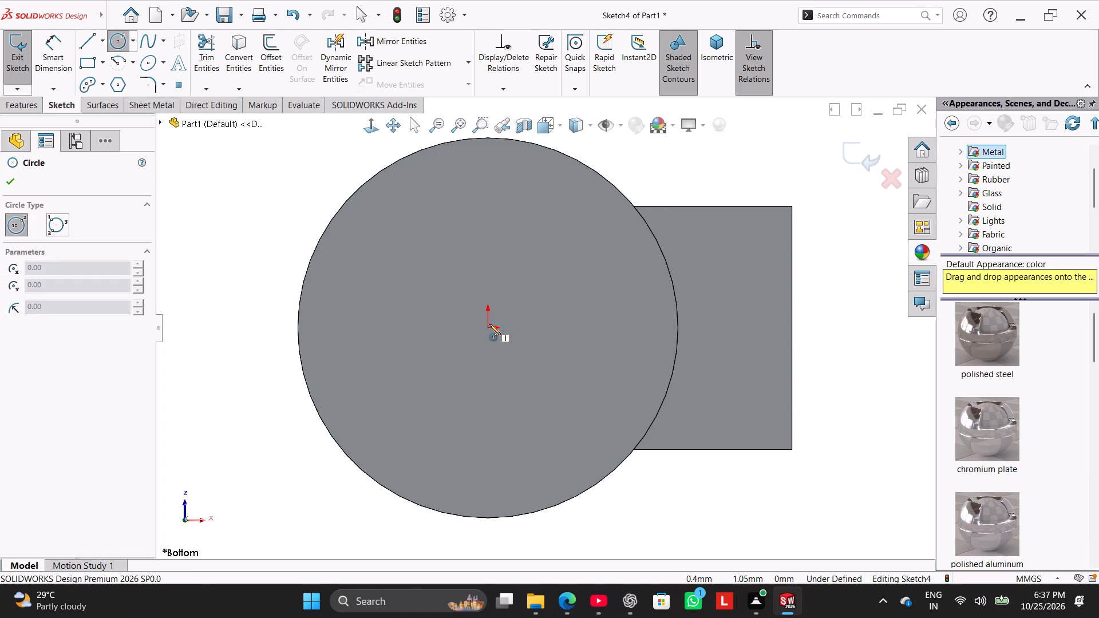
pyautogui.click(489, 327)
pyautogui.click(558, 405)
pyautogui.rightClick(278, 169)
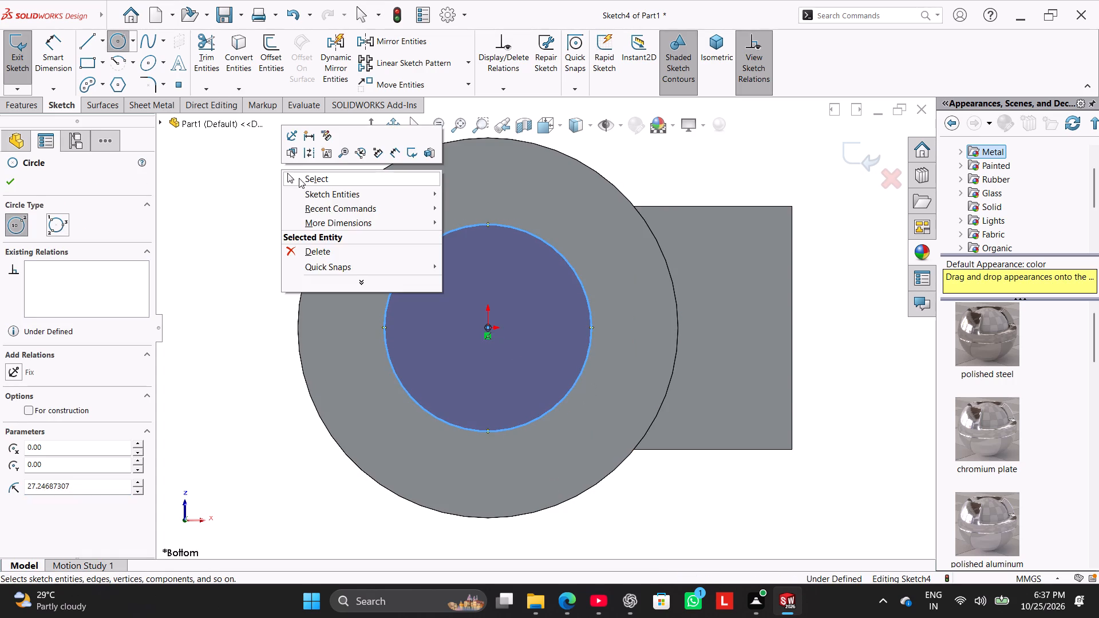
pyautogui.click(299, 178)
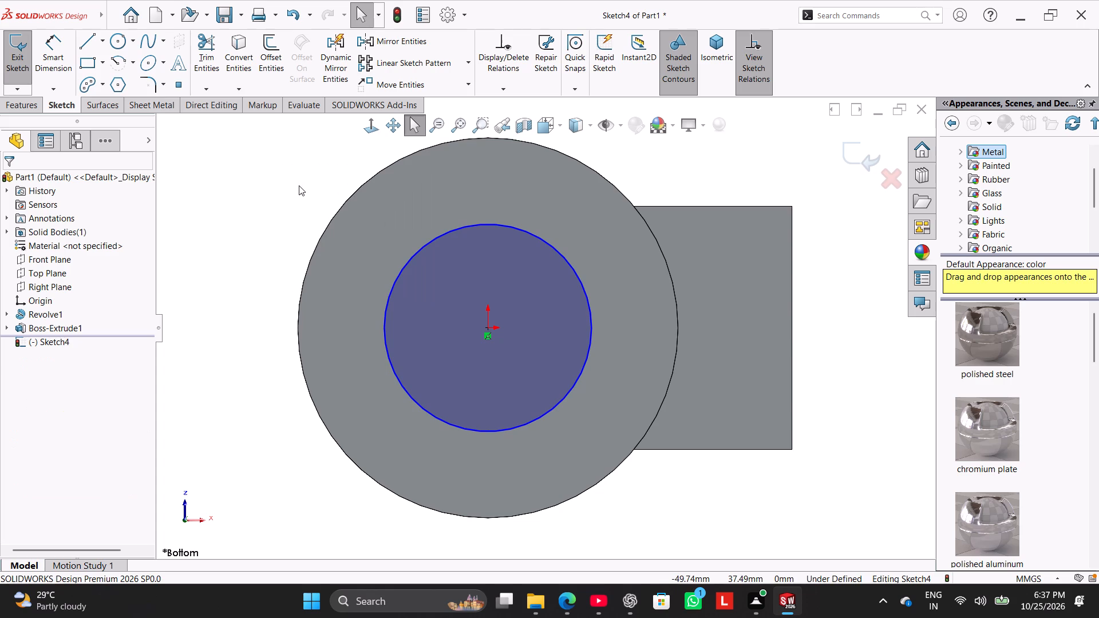
# Dimension the flange-face circle's diameter to 60 mm.
pyautogui.click(68, 49)
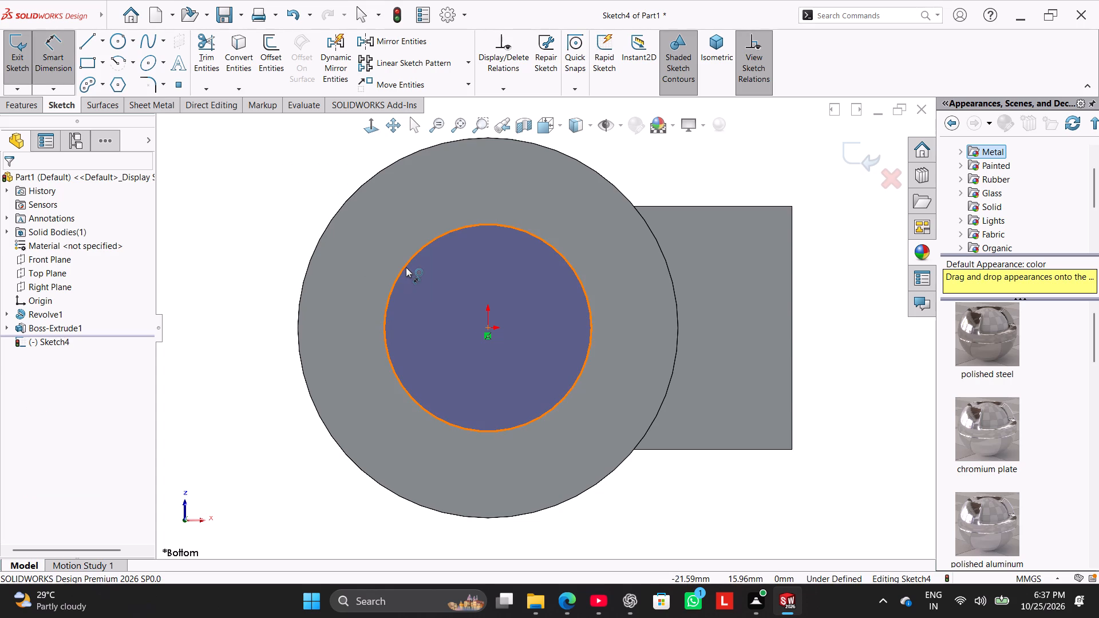
pyautogui.click(406, 267)
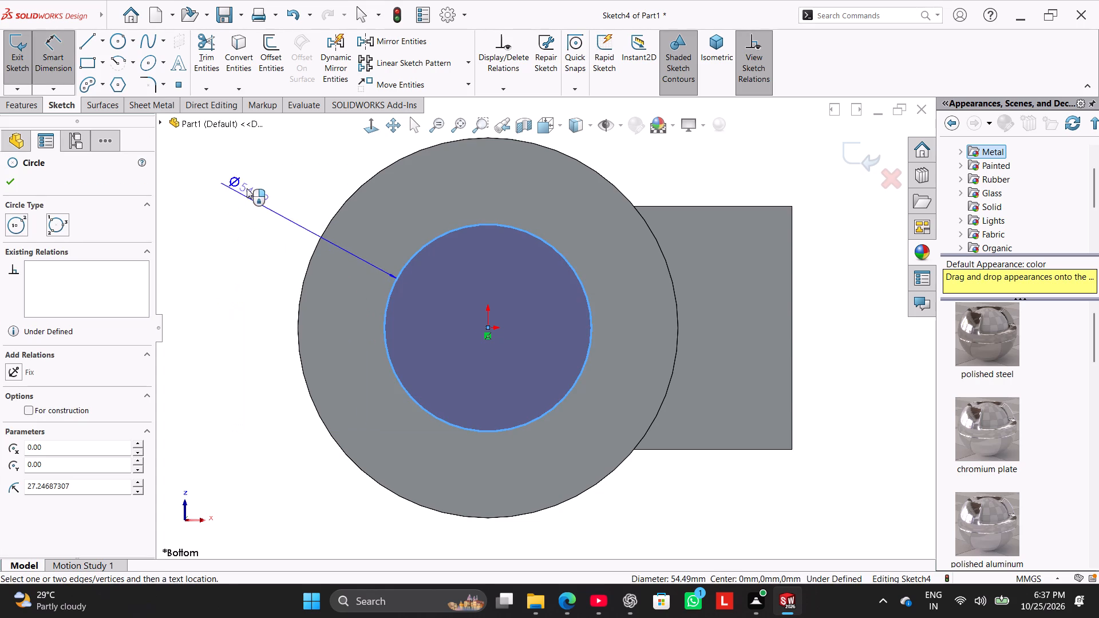
pyautogui.click(247, 187)
pyautogui.write('60')
pyautogui.press('Return')
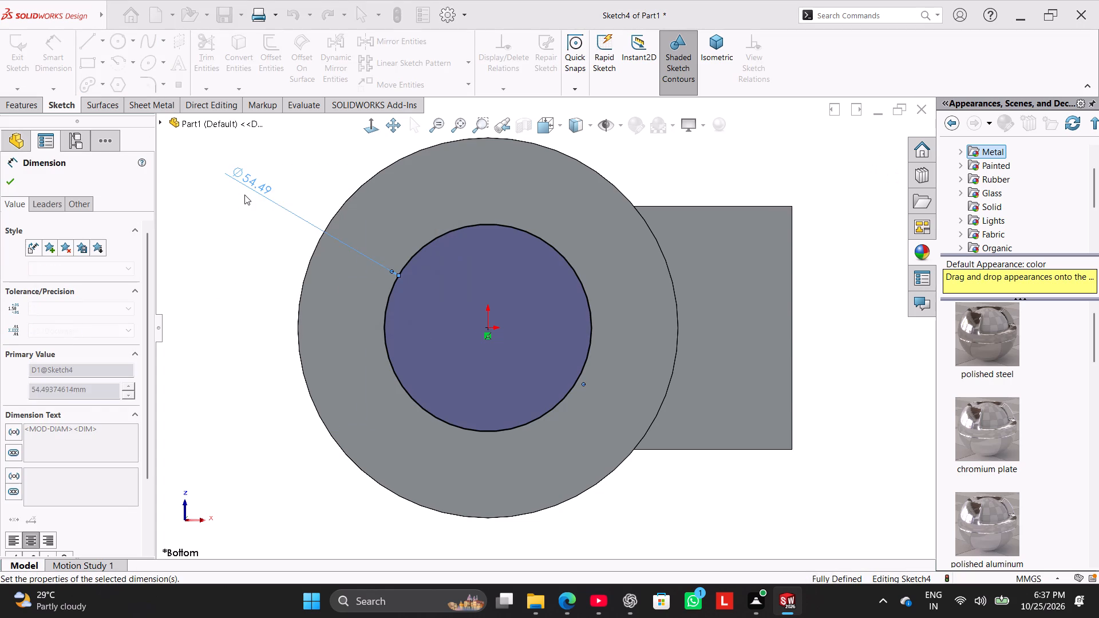
pyautogui.rightClick(226, 280)
pyautogui.click(260, 315)
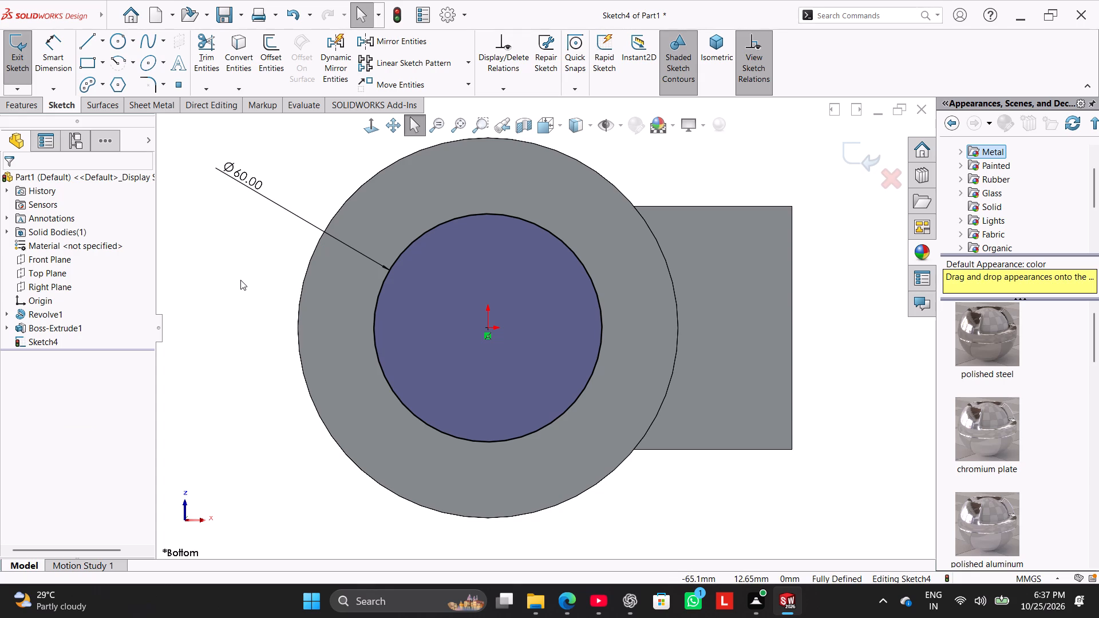
# Start a boss extrusion of the 60 mm circle away from the flange, with a Blind end condition and 20 mm depth.
pyautogui.click(25, 112)
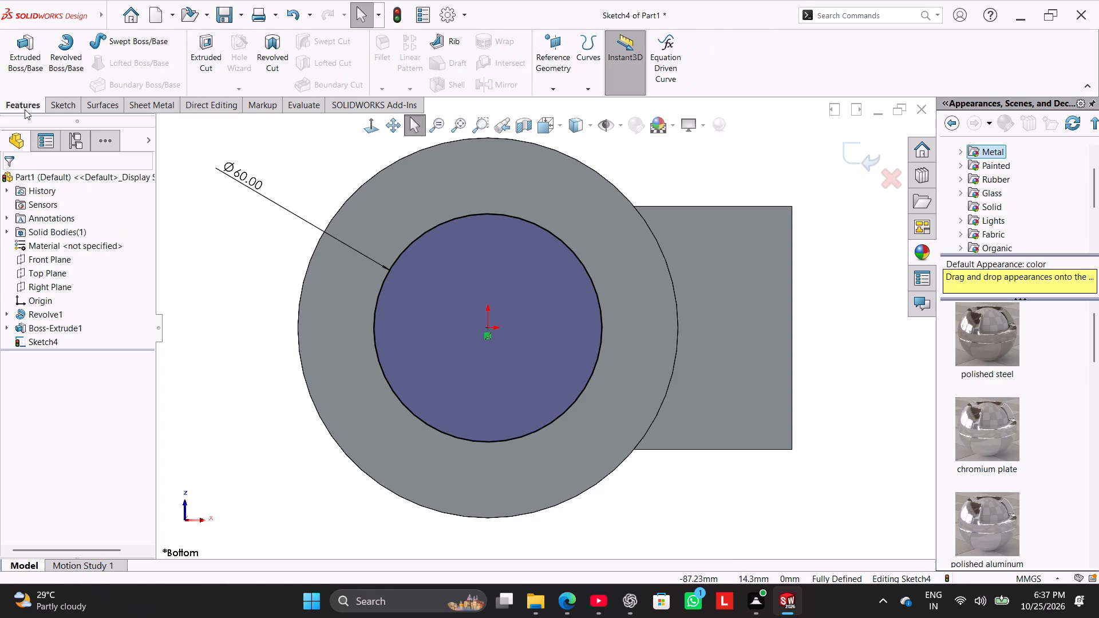
pyautogui.click(26, 65)
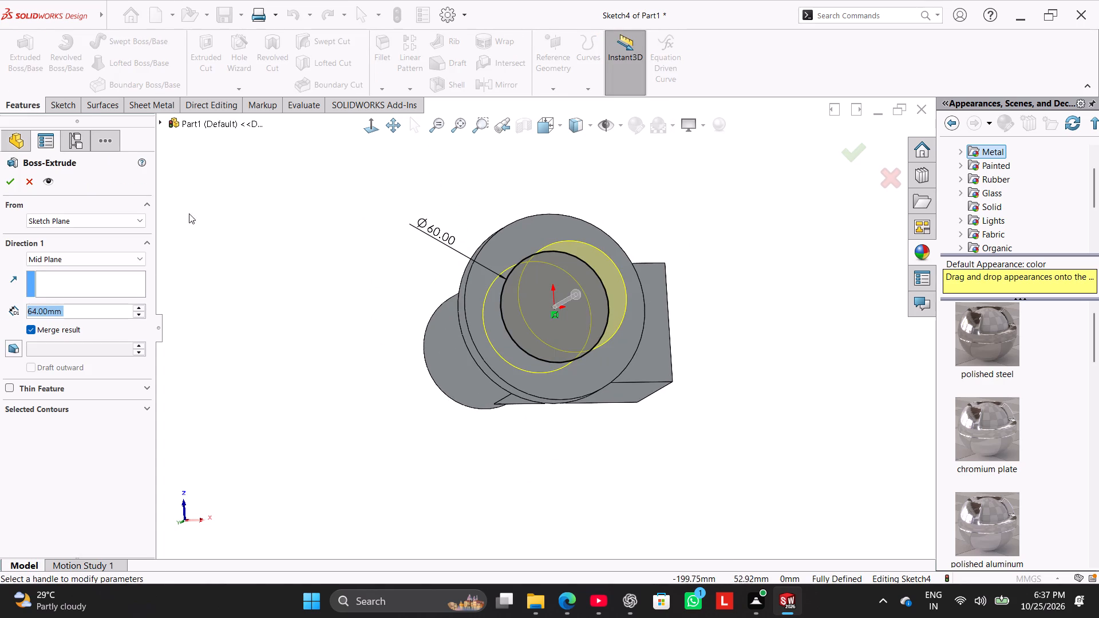
pyautogui.moveTo(241, 331); pyautogui.dragTo(274, 434, button='middle')
pyautogui.click(79, 263)
pyautogui.click(86, 271)
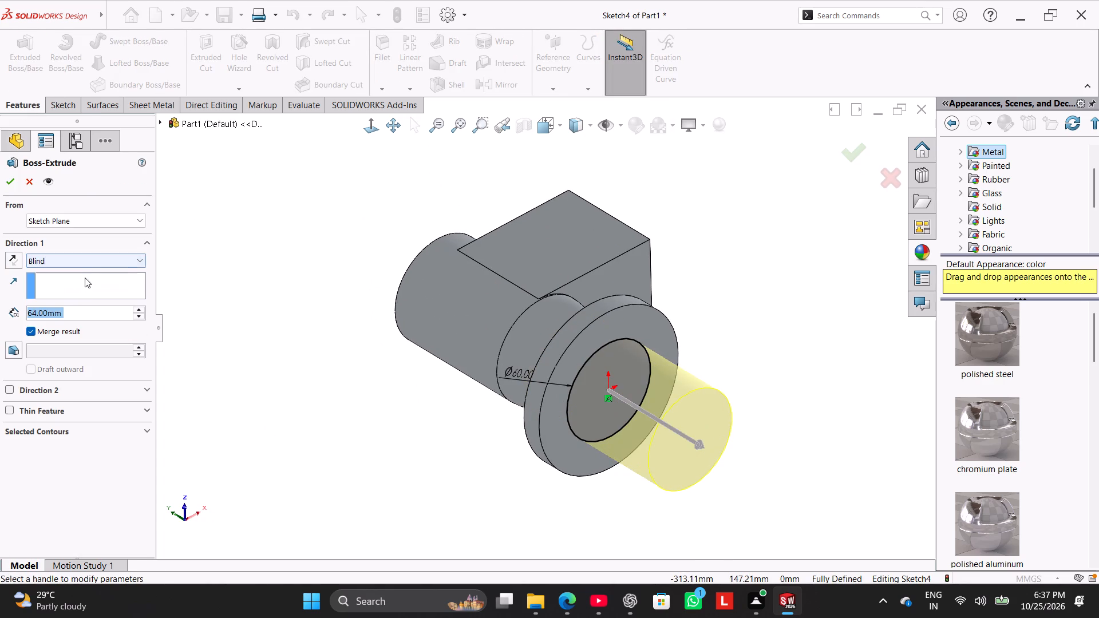
pyautogui.write('20')
pyautogui.press('Return')
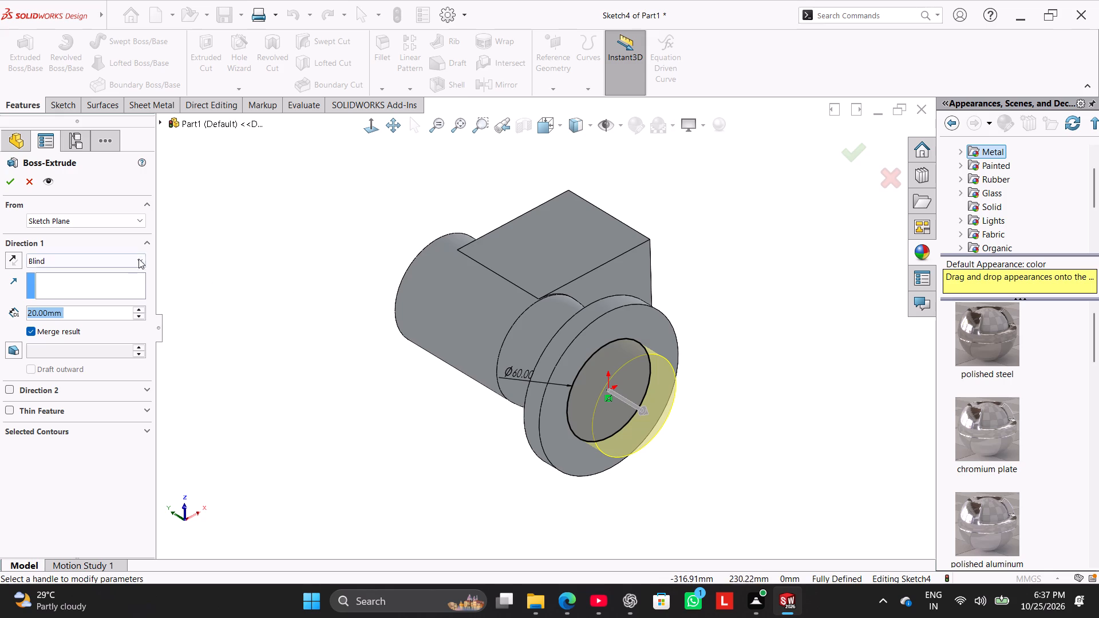
pyautogui.moveTo(255, 294); pyautogui.dragTo(147, 466, button='middle')
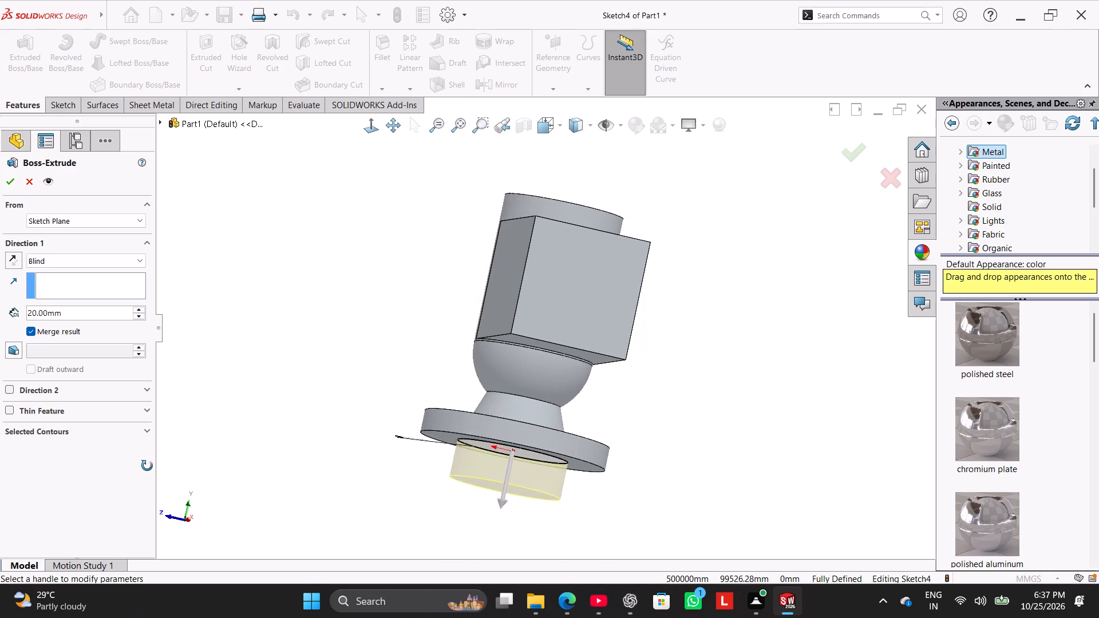
pyautogui.moveTo(147, 466); pyautogui.dragTo(157, 461, button='middle')
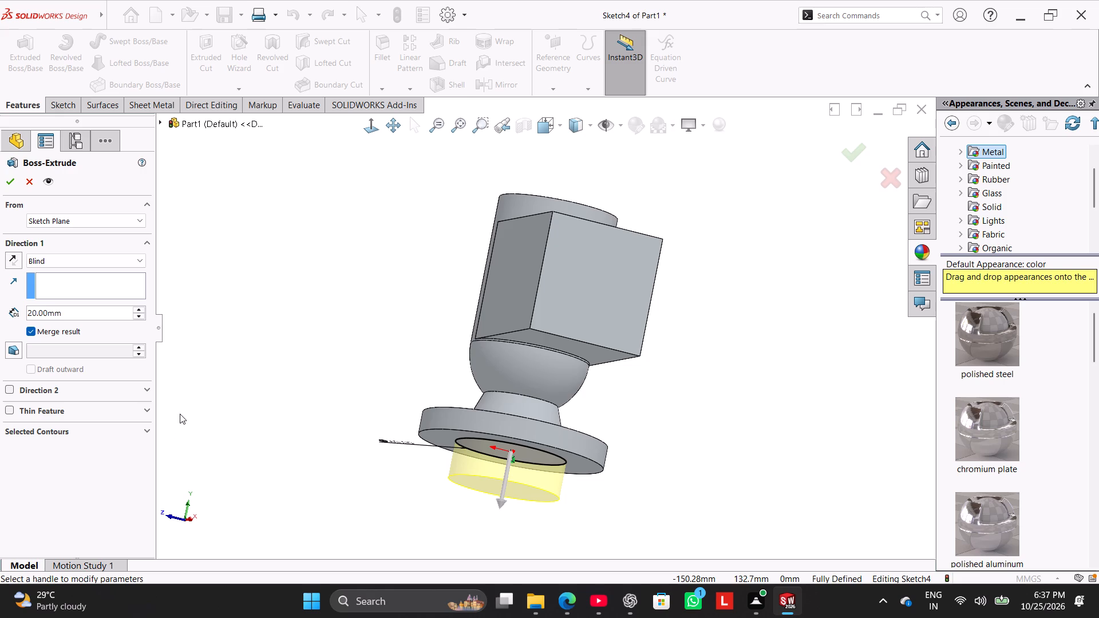
# Set the boss extrusion's depth to 2 mm, finish the raised face under the flange, and return to the isometric view.
pyautogui.click(83, 320)
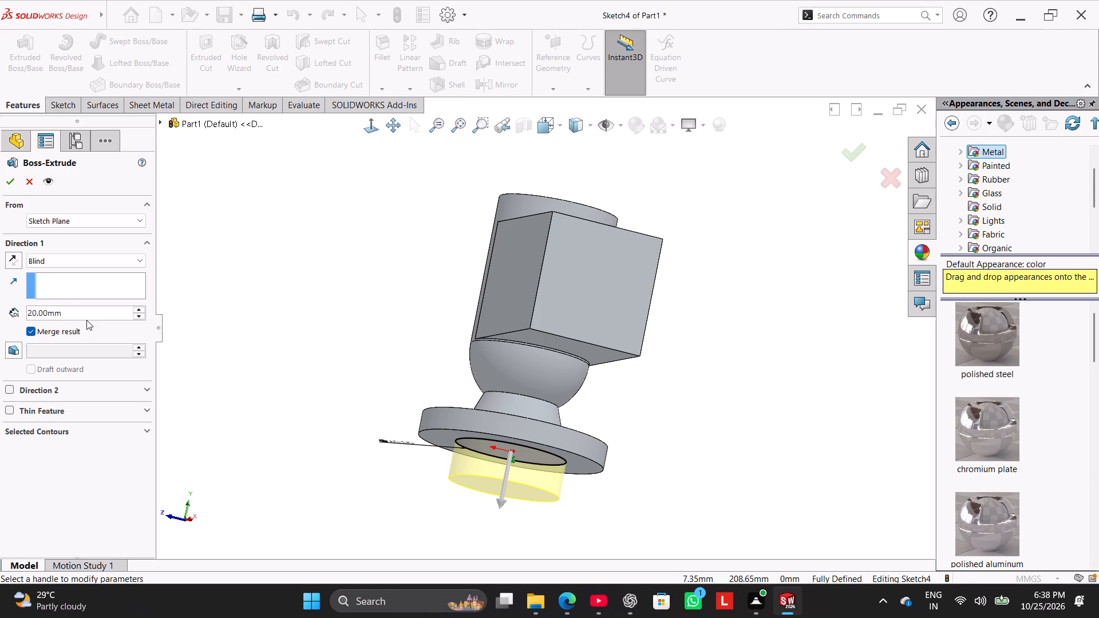
pyautogui.click(86, 320)
pyautogui.doubleClick(86, 318)
pyautogui.tripleClick(44, 314)
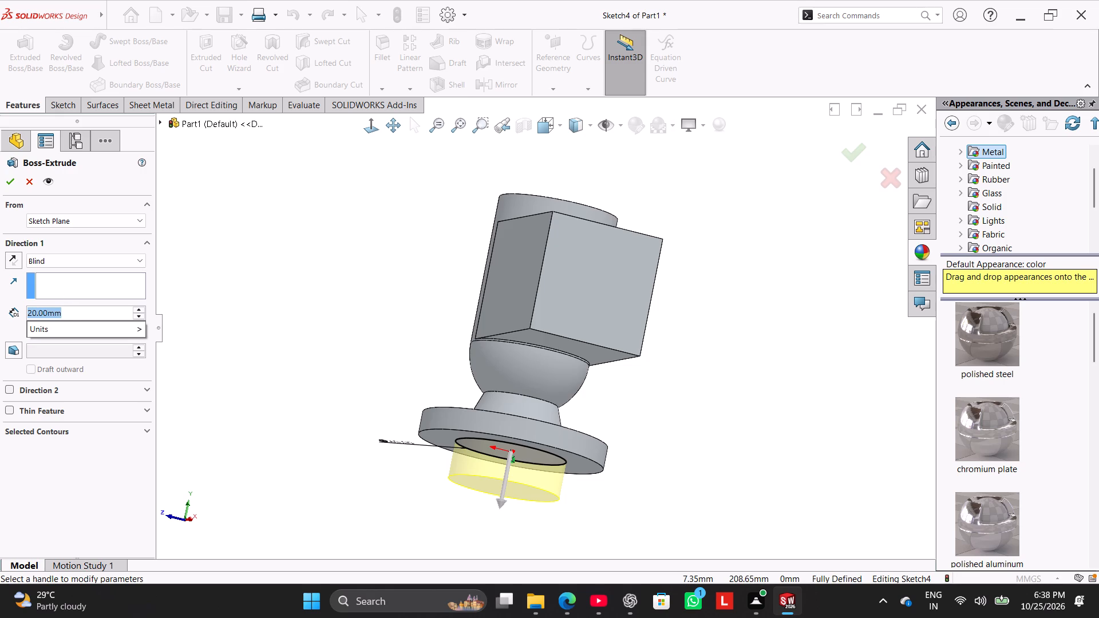
pyautogui.press('2')
pyautogui.press('Return')
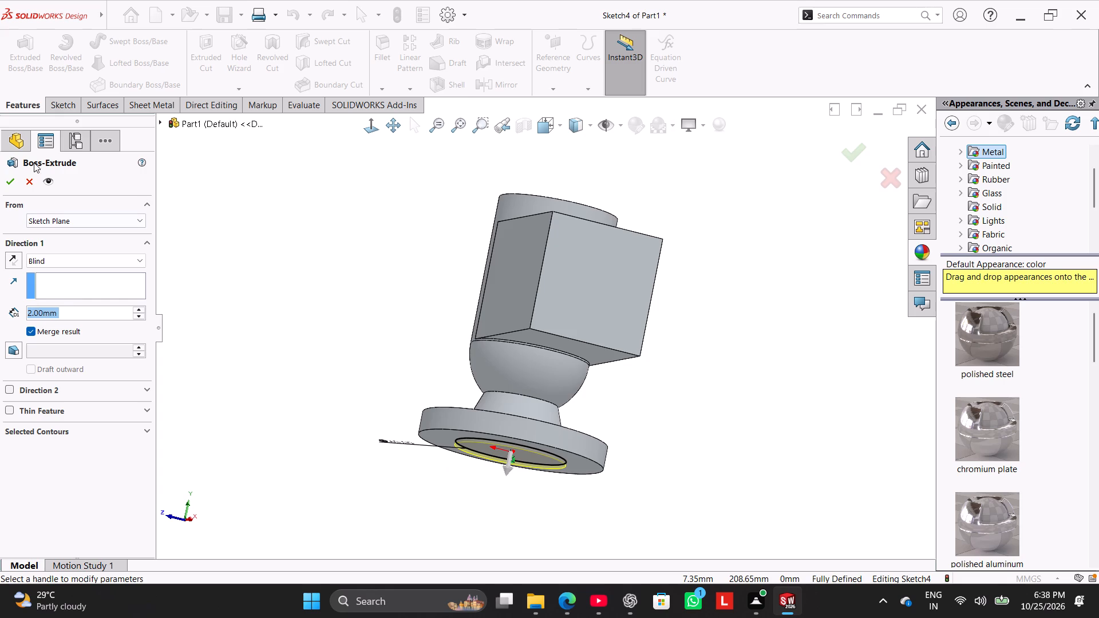
pyautogui.click(15, 177)
pyautogui.click(443, 339)
pyautogui.moveTo(414, 328); pyautogui.dragTo(574, 242, button='right')
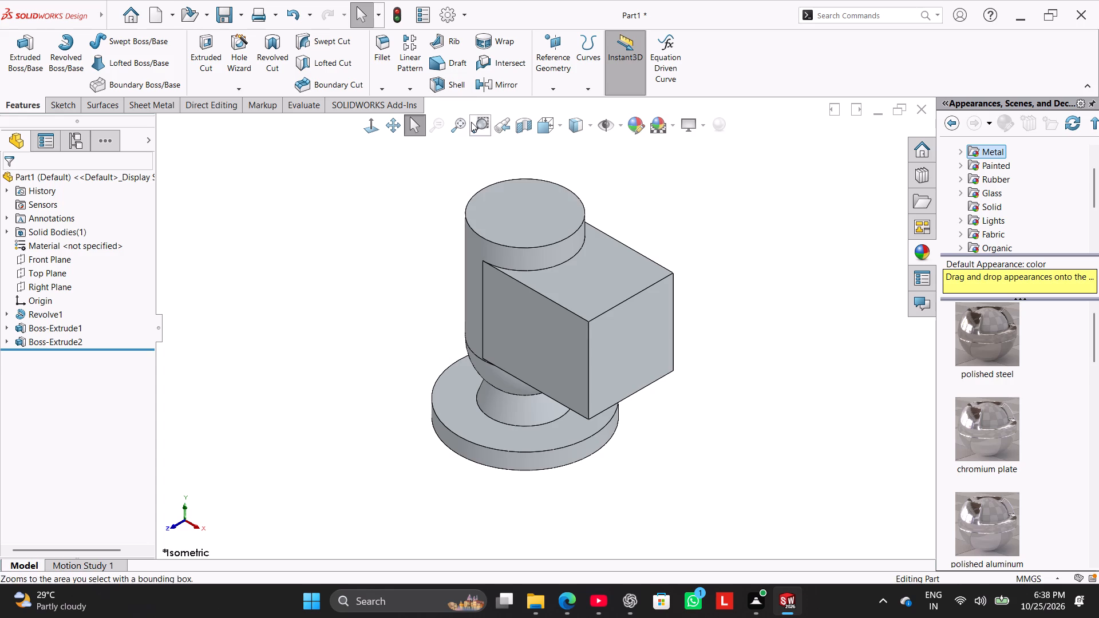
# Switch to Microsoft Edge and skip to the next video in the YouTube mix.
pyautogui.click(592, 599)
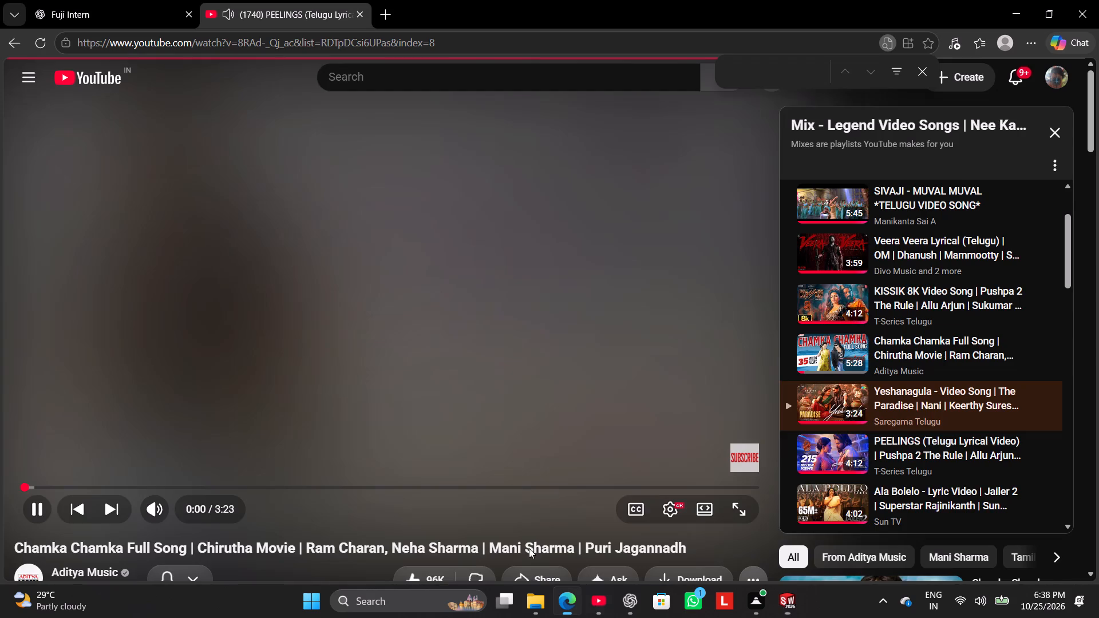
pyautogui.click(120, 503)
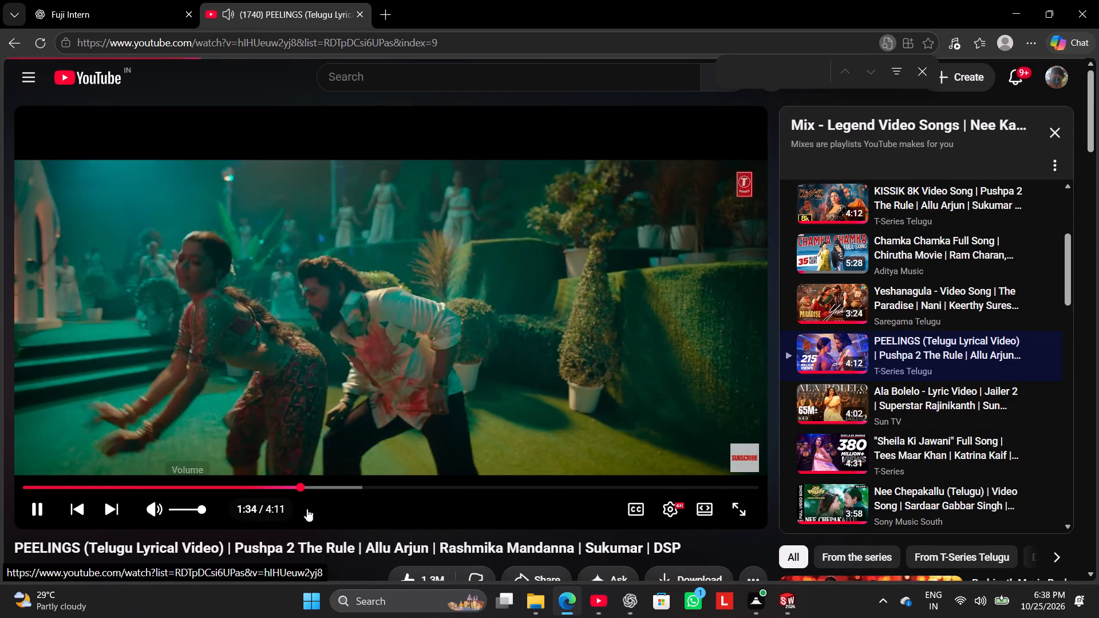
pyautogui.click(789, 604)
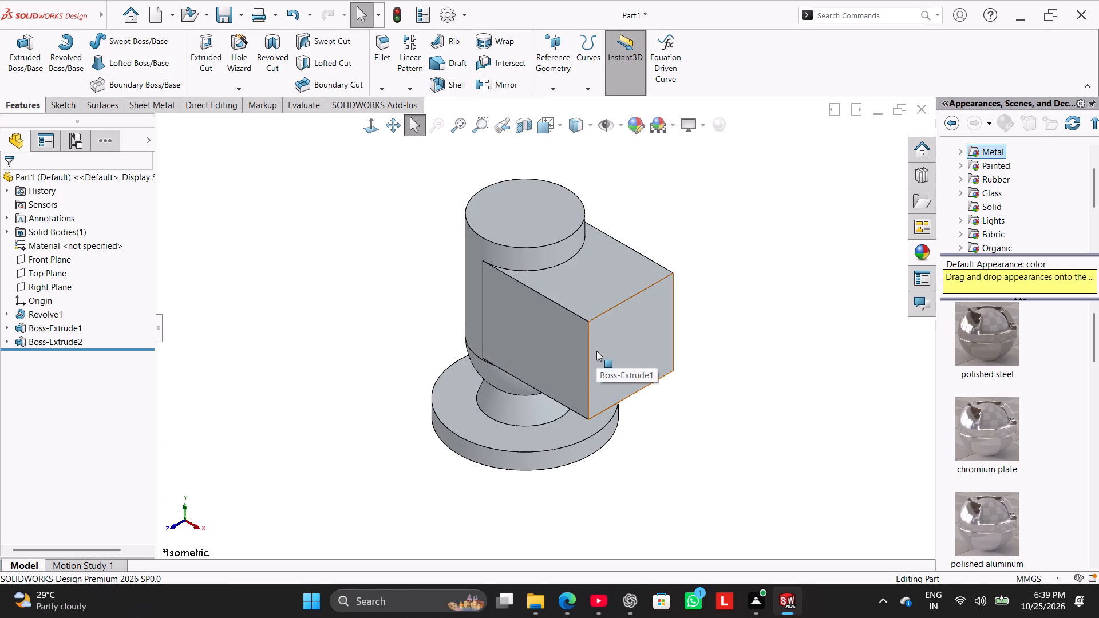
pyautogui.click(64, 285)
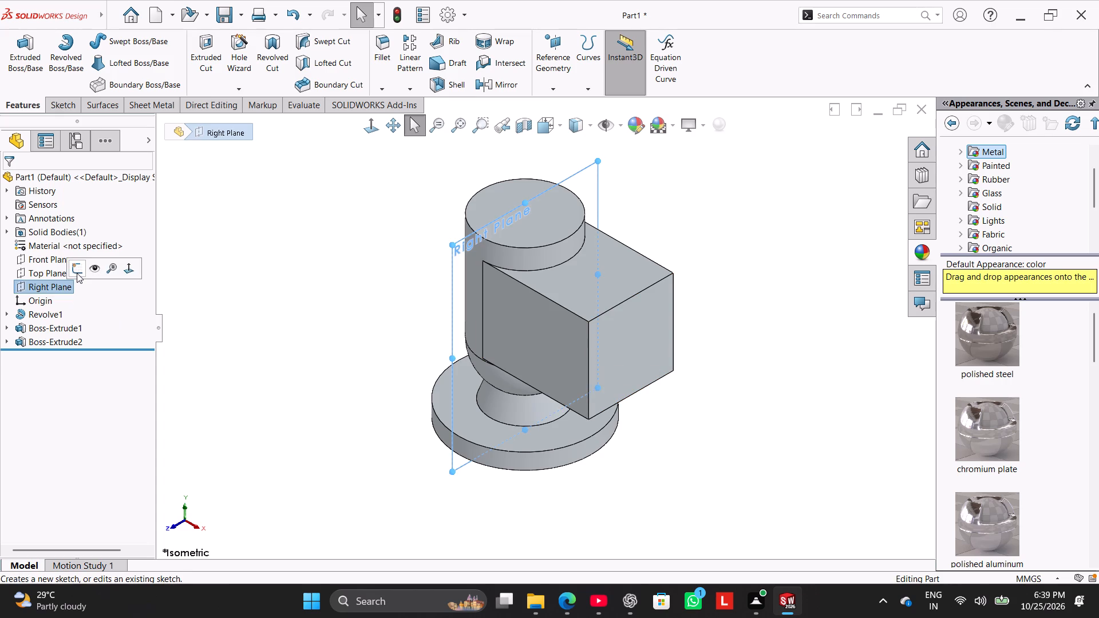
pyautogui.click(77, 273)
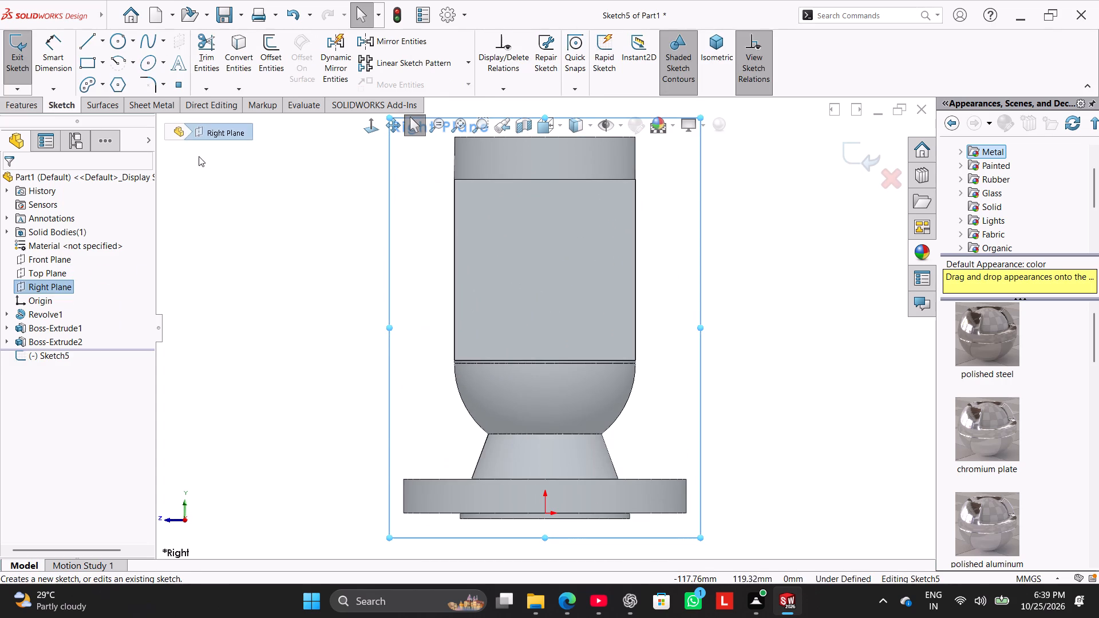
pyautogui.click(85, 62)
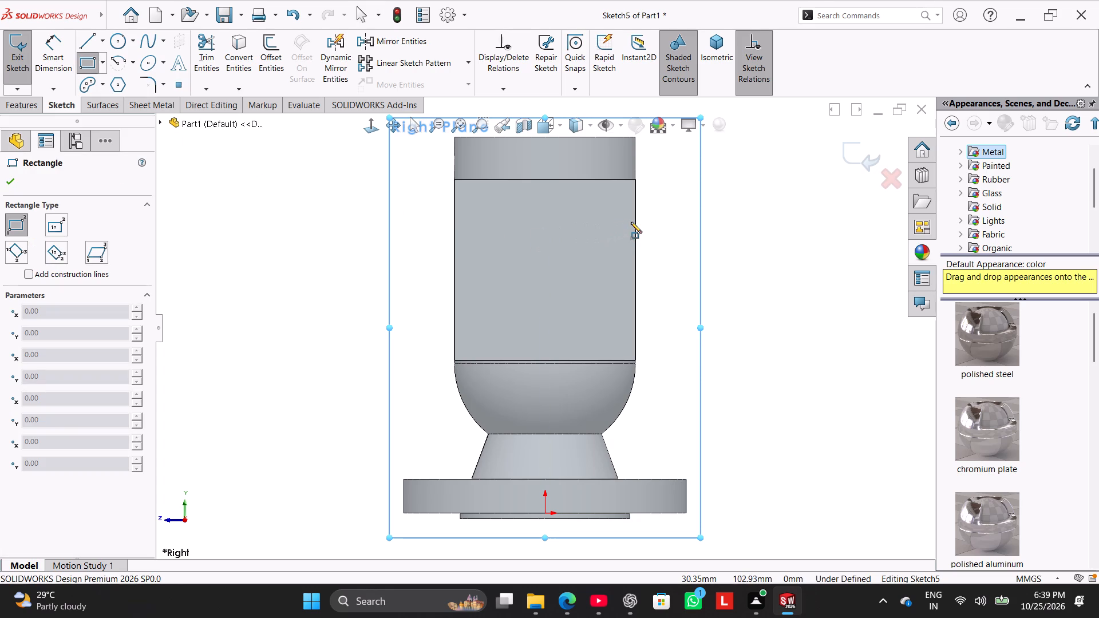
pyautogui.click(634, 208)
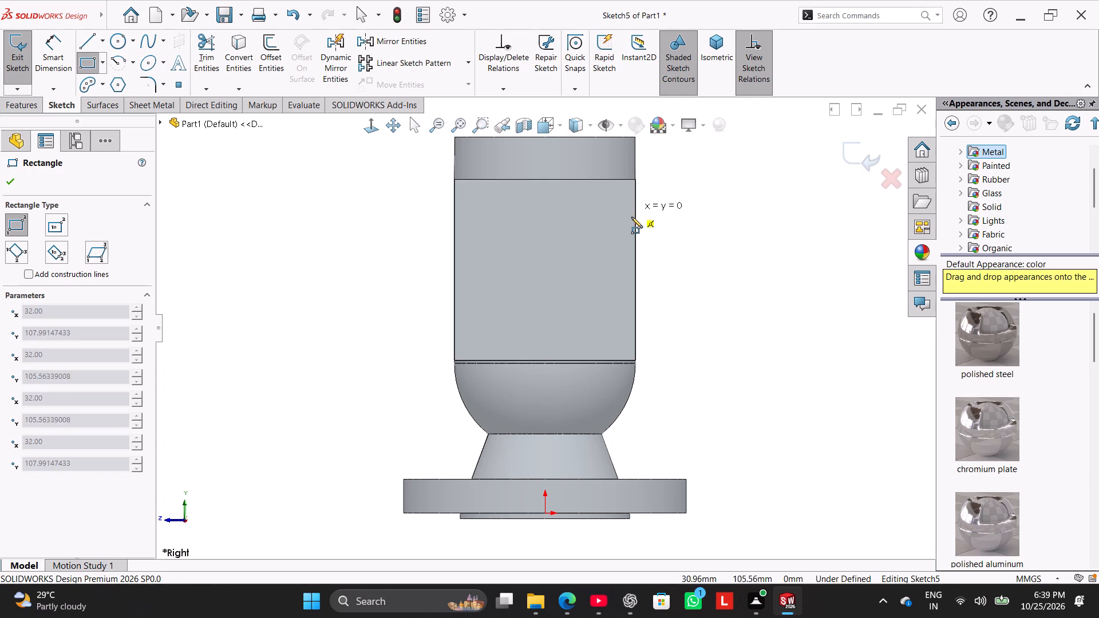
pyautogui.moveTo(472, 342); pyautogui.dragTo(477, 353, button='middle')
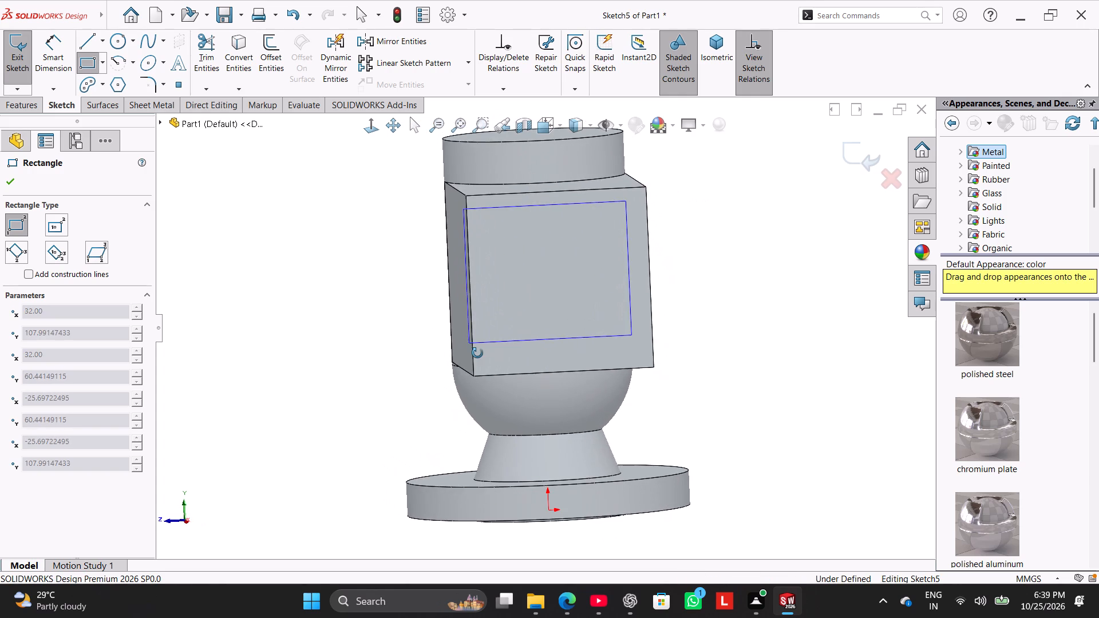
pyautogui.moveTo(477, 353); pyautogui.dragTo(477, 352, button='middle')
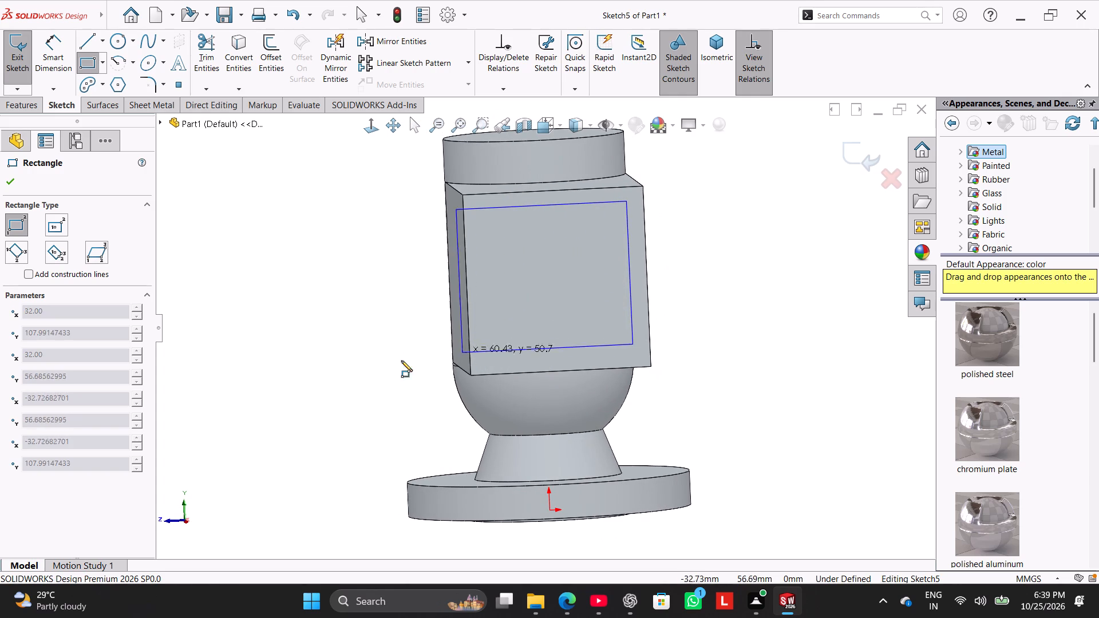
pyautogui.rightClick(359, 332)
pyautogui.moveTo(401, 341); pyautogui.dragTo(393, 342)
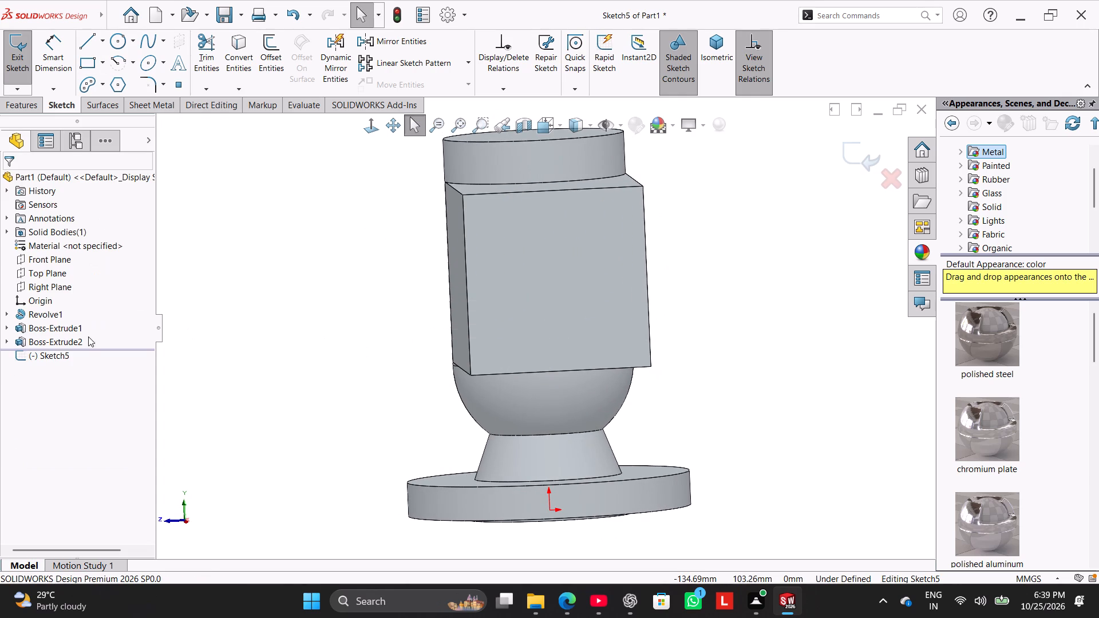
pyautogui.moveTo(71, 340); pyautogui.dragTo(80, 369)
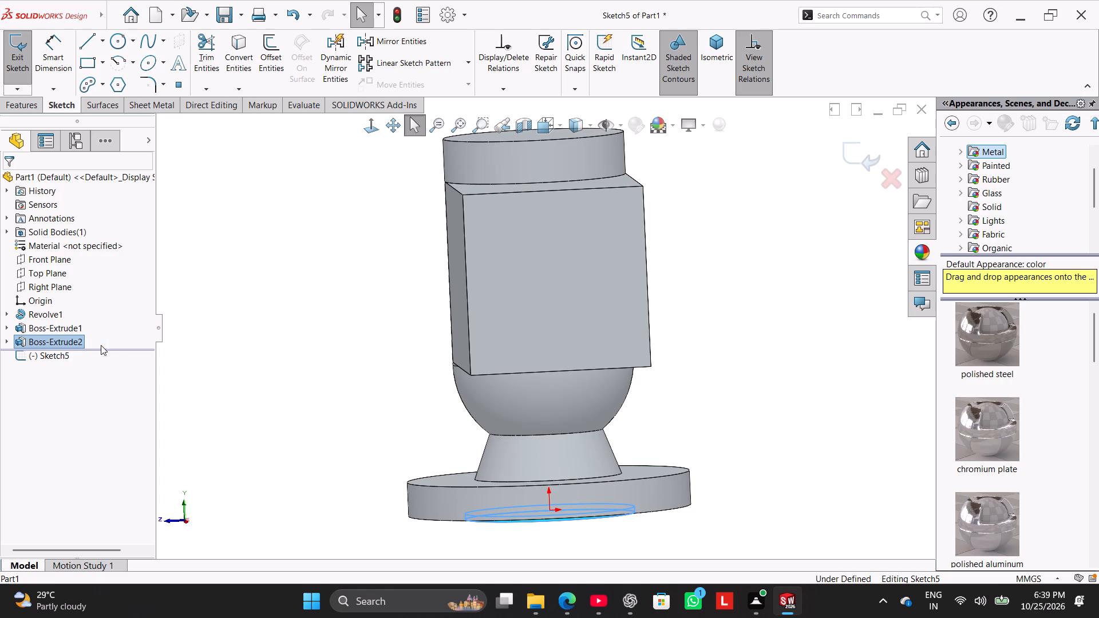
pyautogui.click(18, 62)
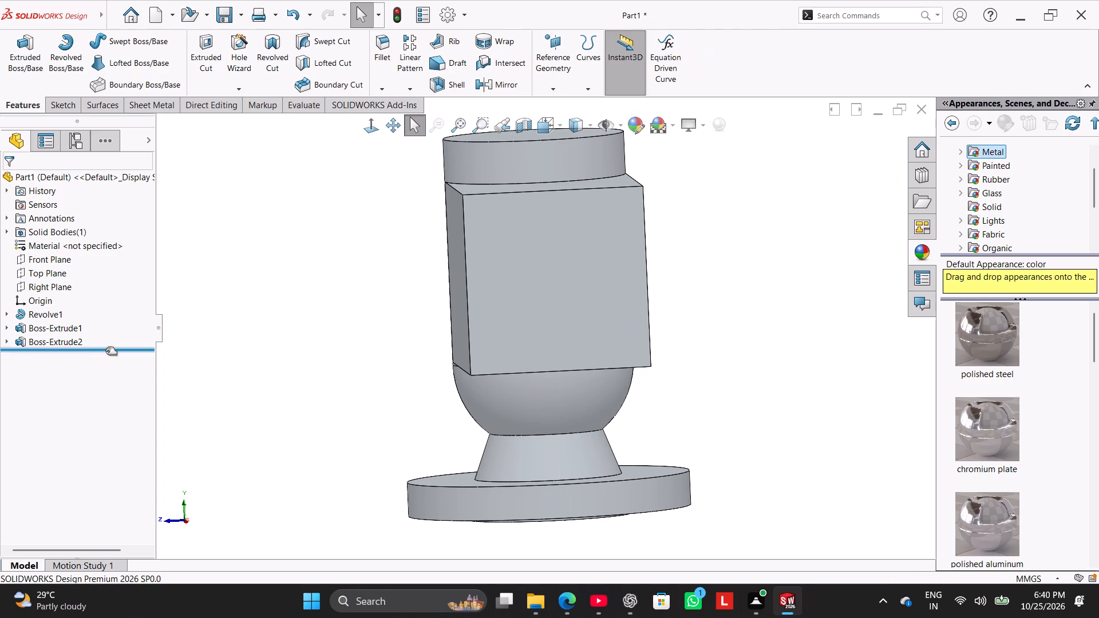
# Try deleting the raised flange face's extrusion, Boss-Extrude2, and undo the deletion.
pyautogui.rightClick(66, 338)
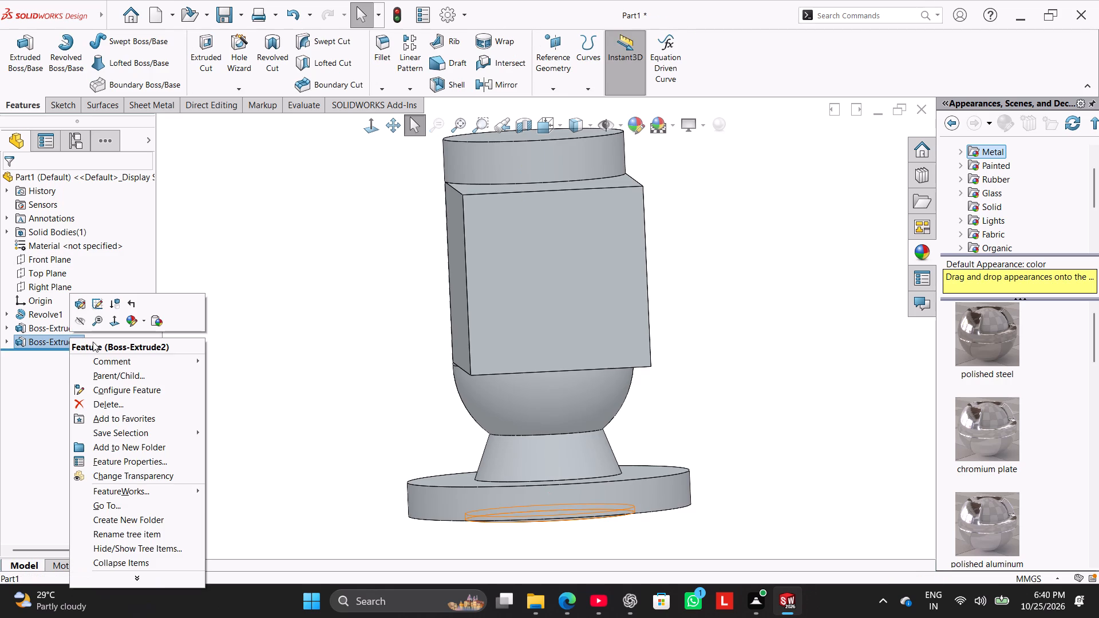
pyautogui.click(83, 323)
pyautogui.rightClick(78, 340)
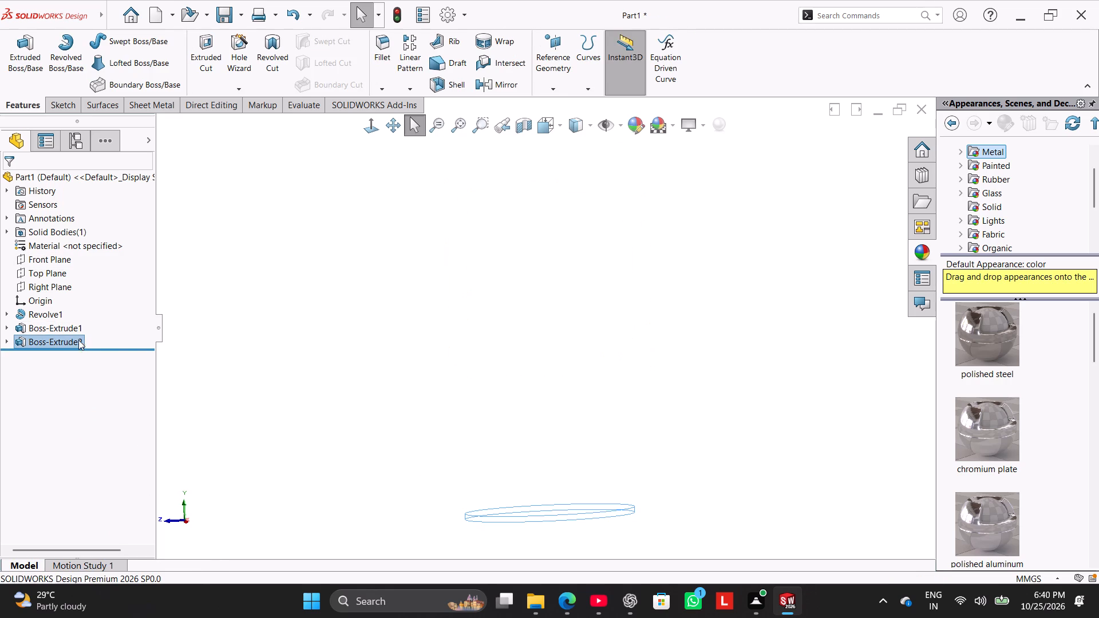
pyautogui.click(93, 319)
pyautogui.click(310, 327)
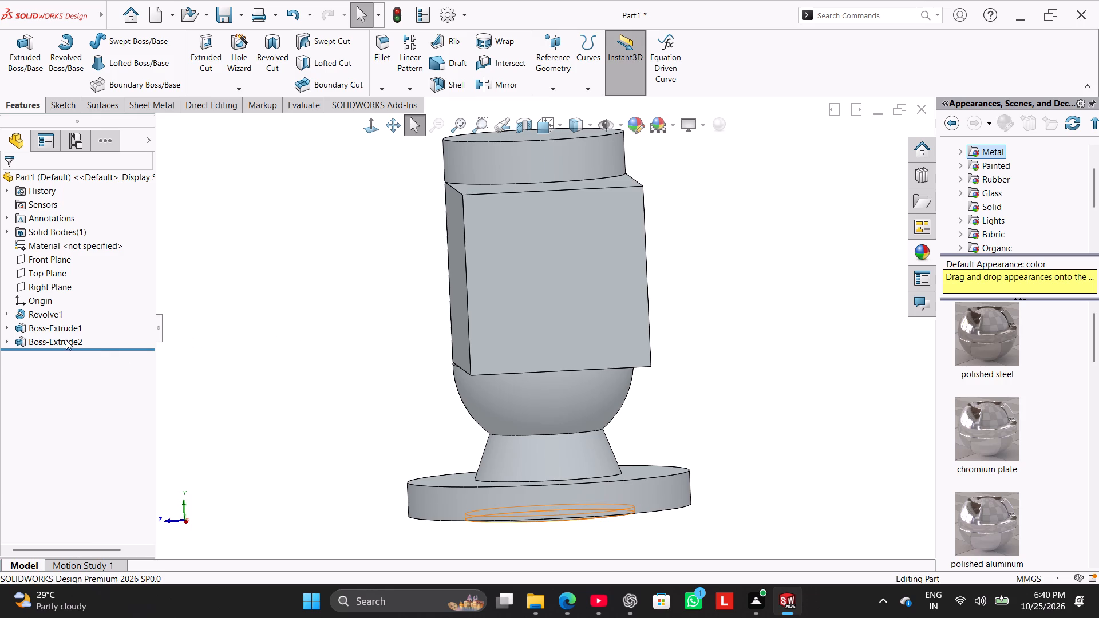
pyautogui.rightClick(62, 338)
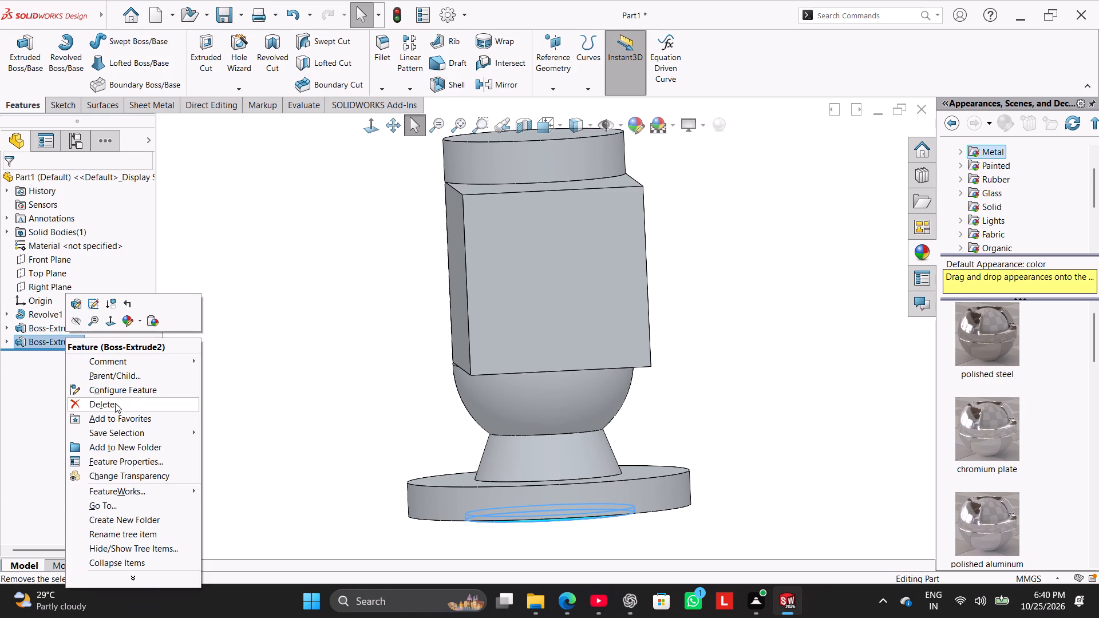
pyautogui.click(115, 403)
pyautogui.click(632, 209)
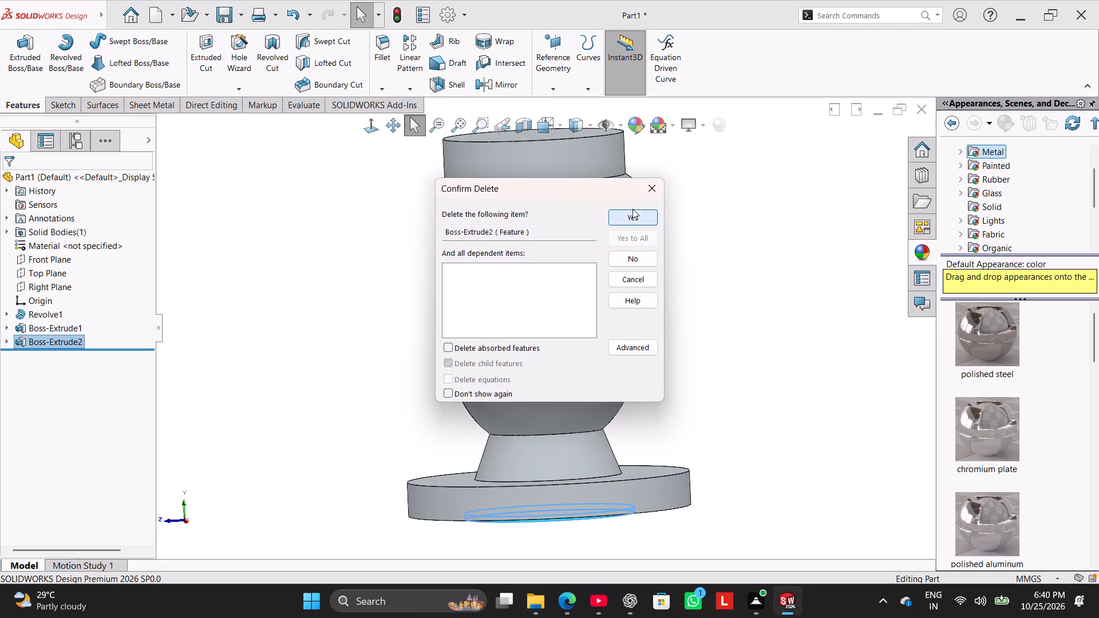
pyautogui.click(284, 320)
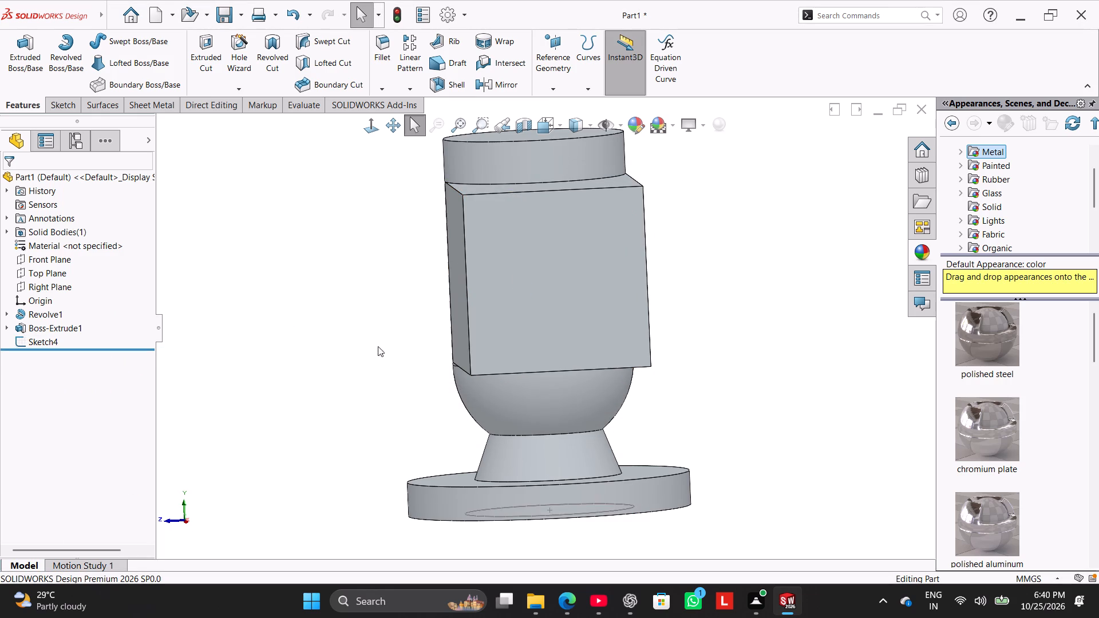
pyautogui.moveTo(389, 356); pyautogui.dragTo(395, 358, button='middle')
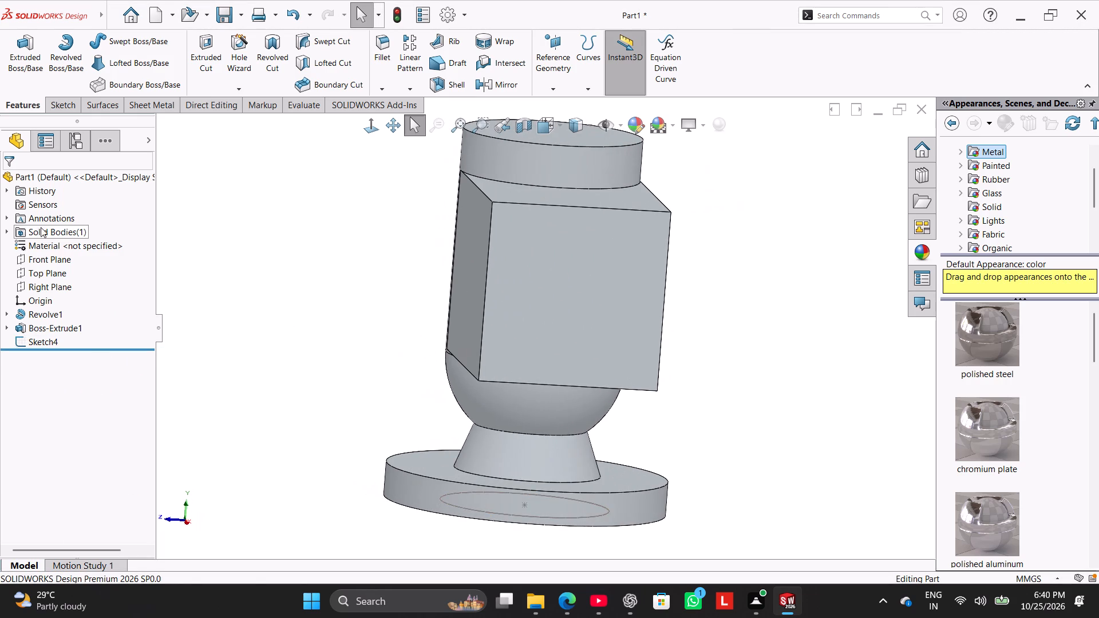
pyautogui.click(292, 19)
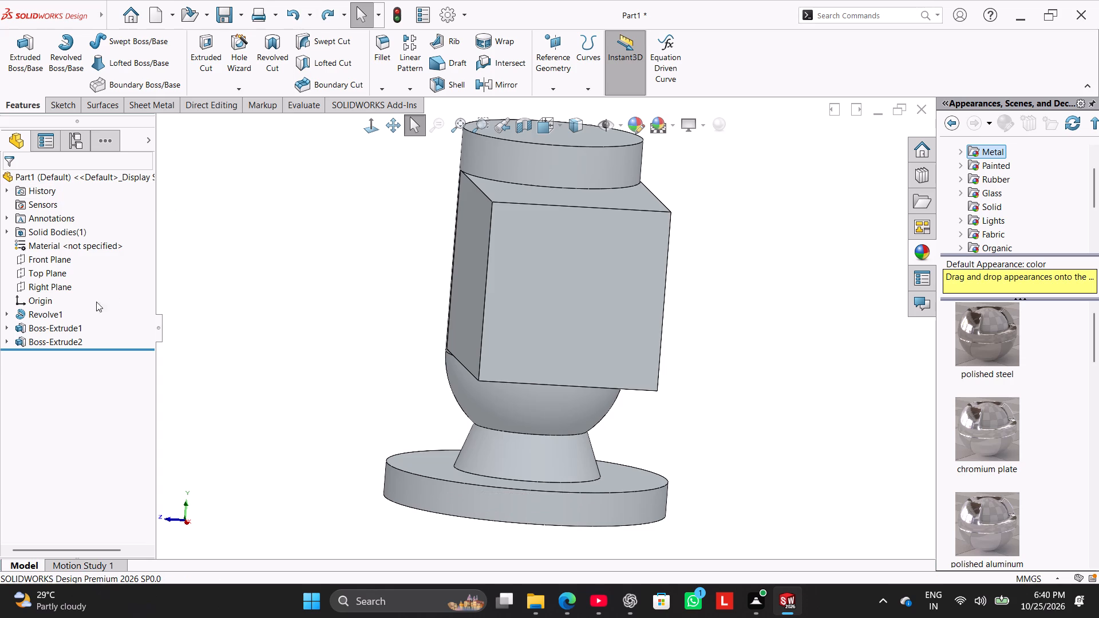
# Delete the side-branch block's extrusion, Boss-Extrude1, keeping its absorbed sketch.
pyautogui.rightClick(74, 323)
pyautogui.click(91, 310)
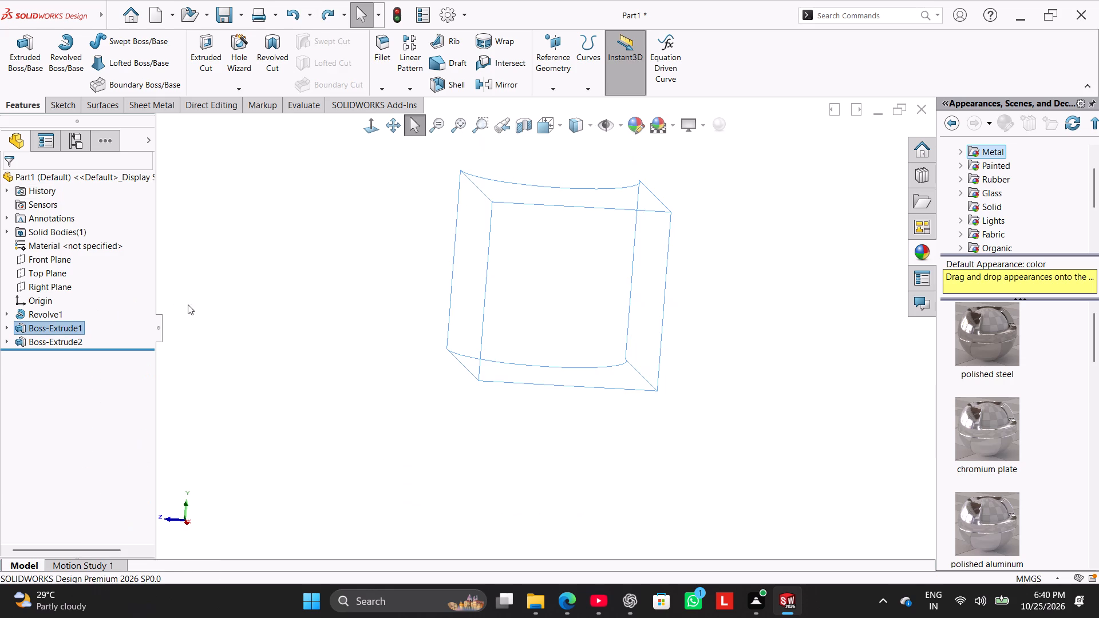
pyautogui.rightClick(64, 326)
pyautogui.click(78, 308)
pyautogui.rightClick(71, 326)
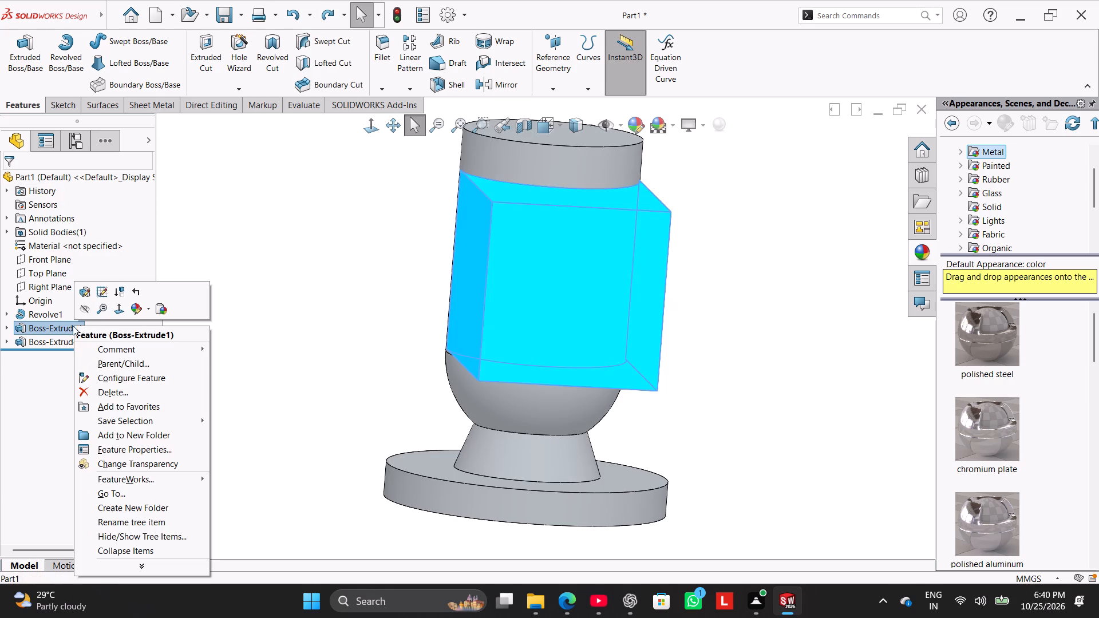
pyautogui.click(131, 396)
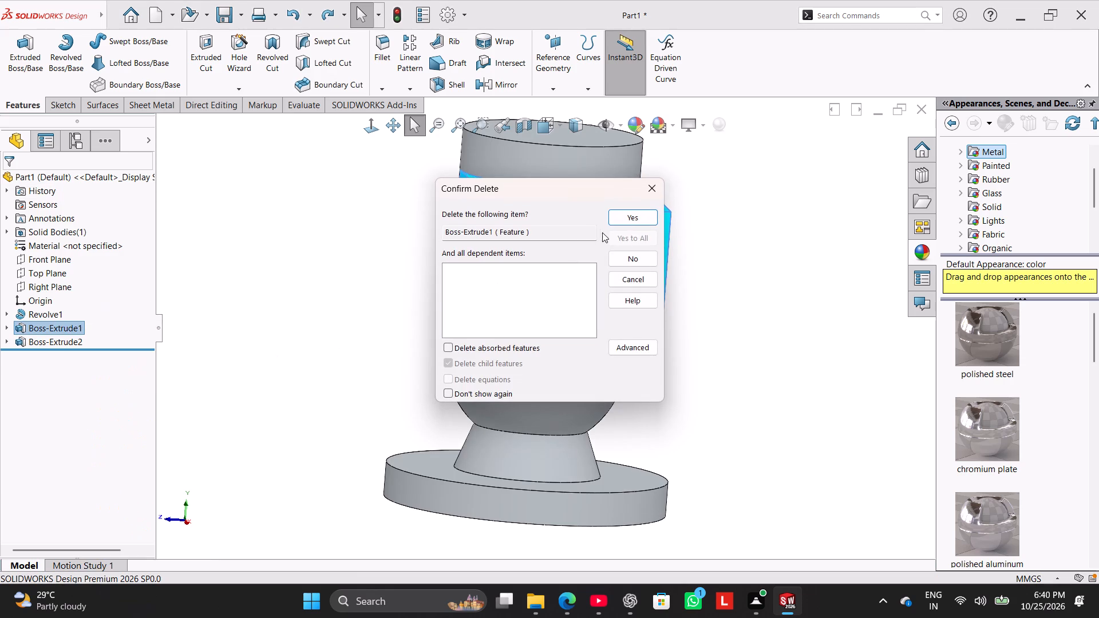
pyautogui.click(619, 218)
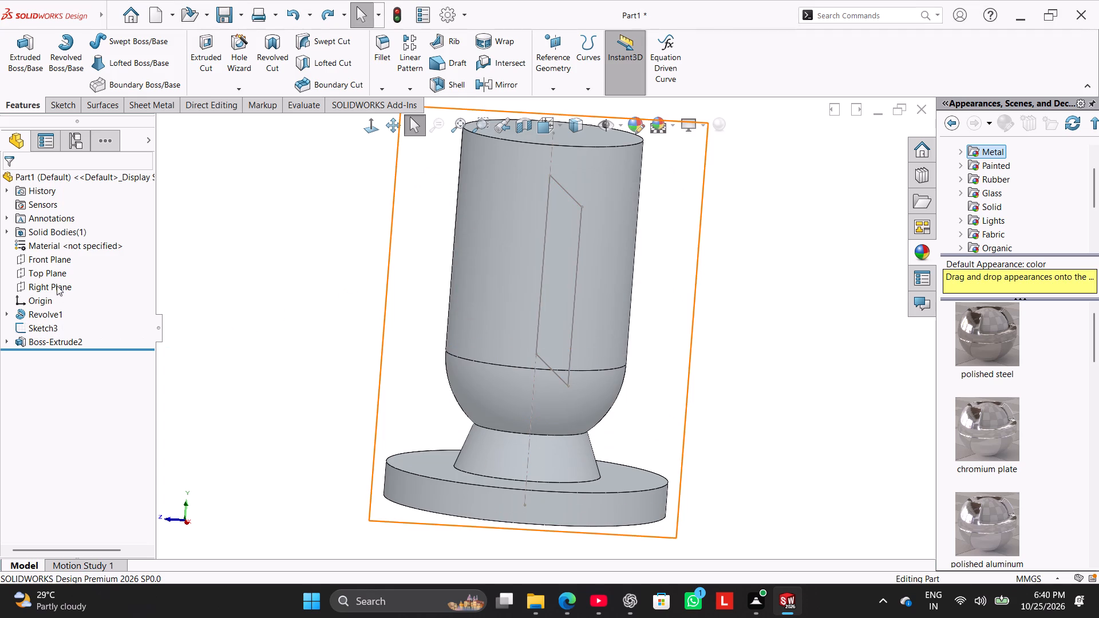
# Start a sketch on the Right Plane and draw a corner rectangle about 64 mm wide and 39 mm high across the upper cylinder.
pyautogui.click(57, 284)
pyautogui.click(66, 270)
pyautogui.click(288, 303)
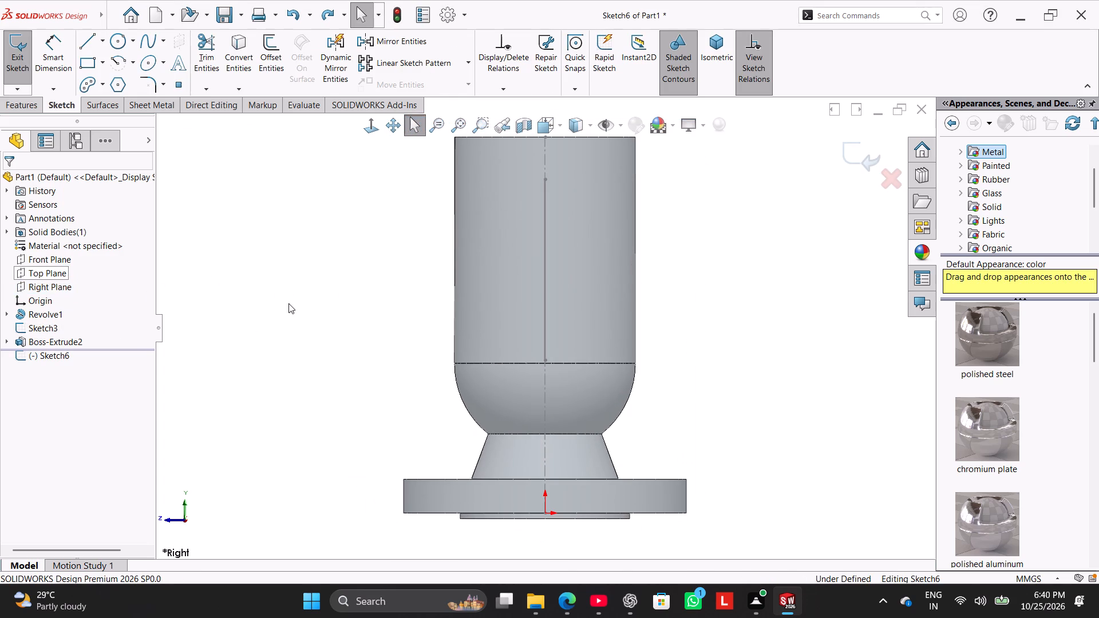
pyautogui.click(88, 64)
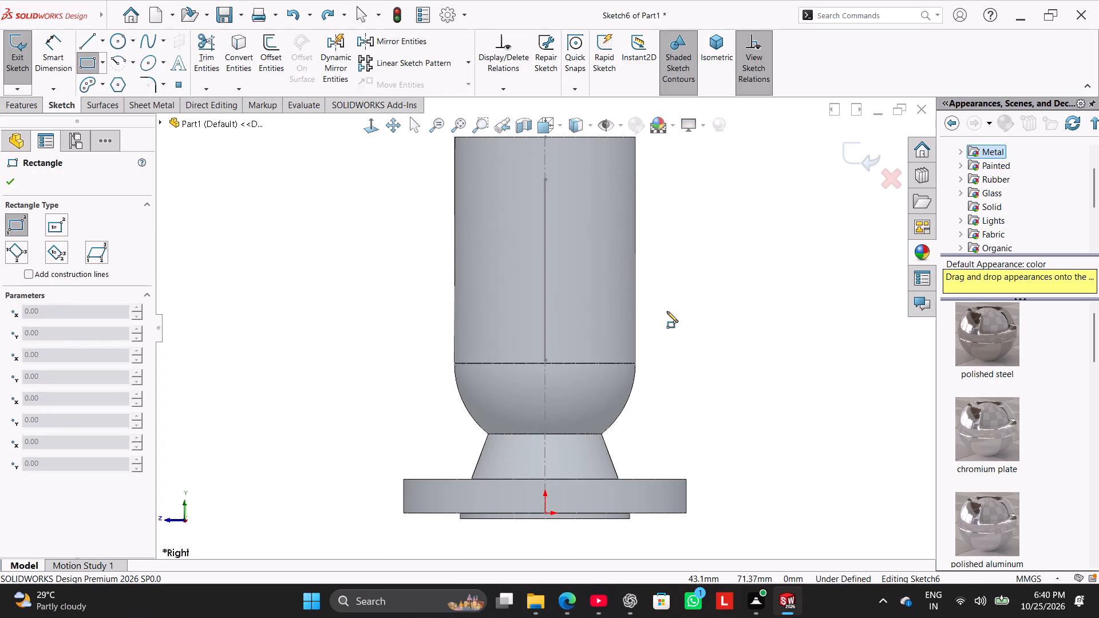
pyautogui.click(635, 203)
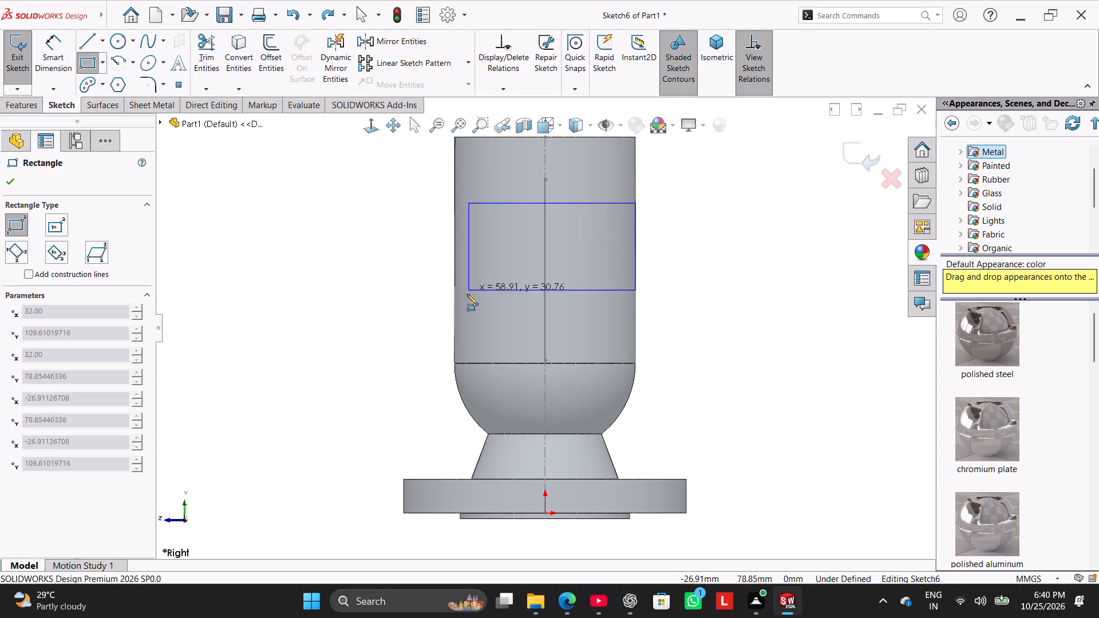
pyautogui.click(454, 314)
pyautogui.rightClick(385, 302)
pyautogui.click(400, 307)
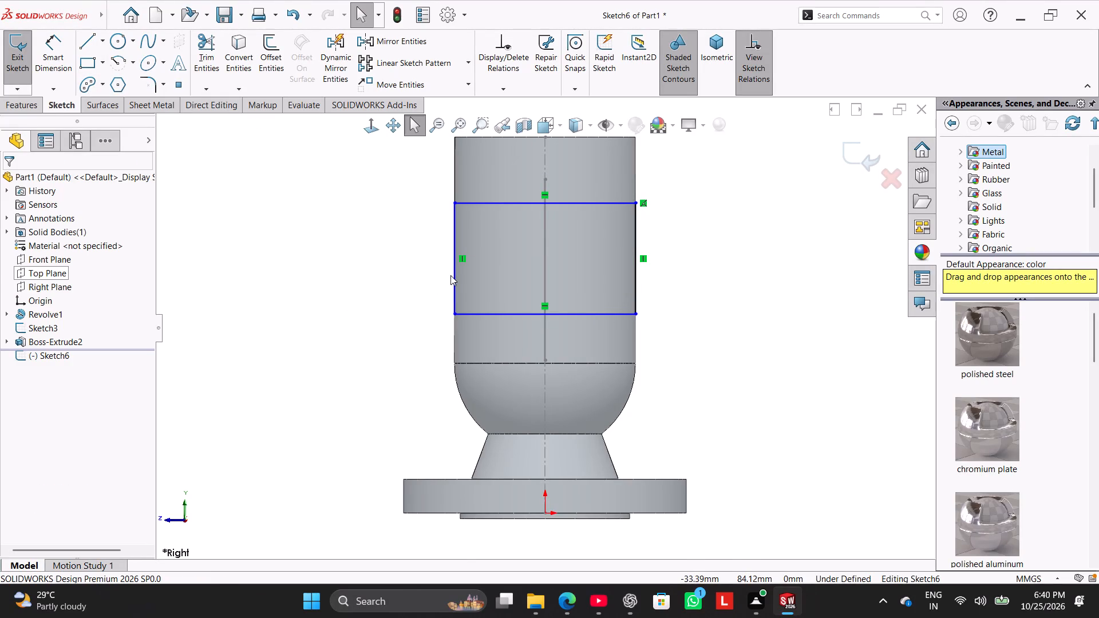
pyautogui.click(452, 276)
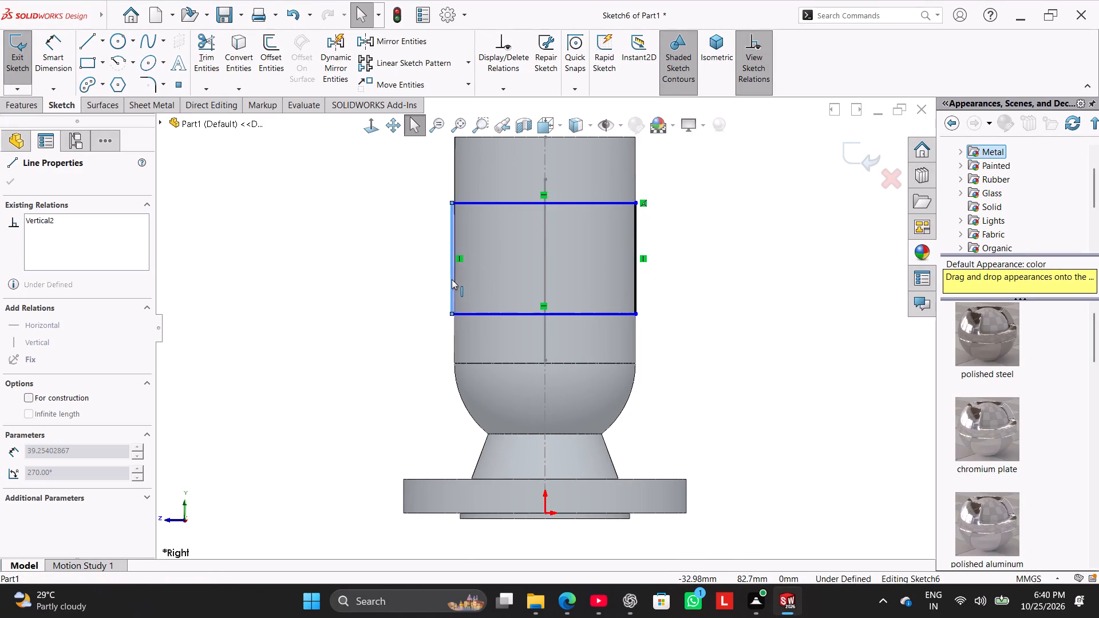
pyautogui.click(389, 288)
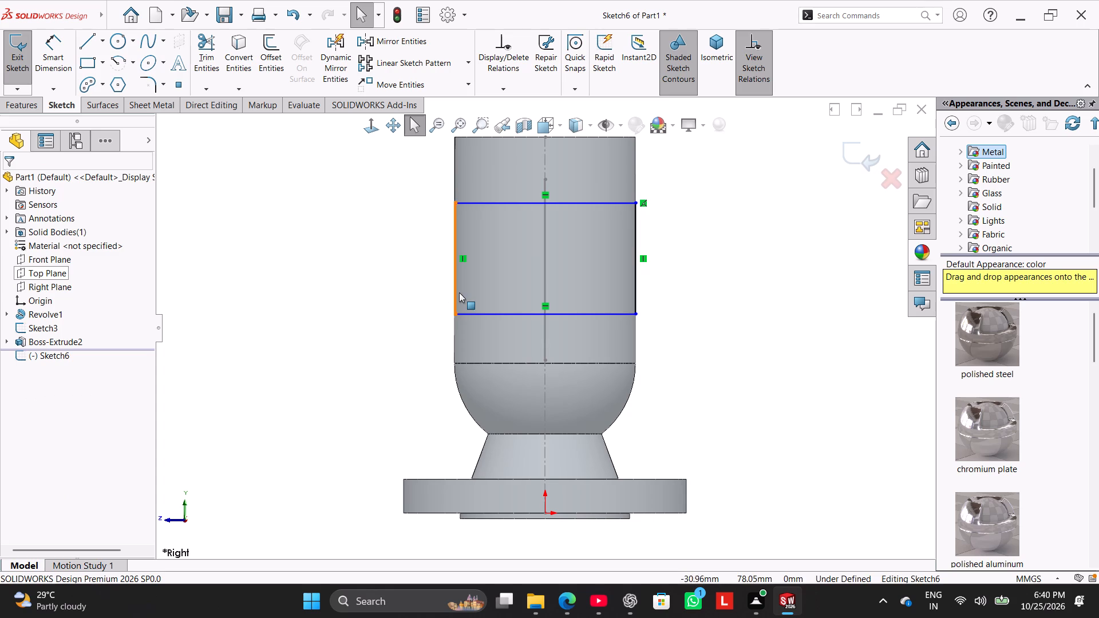
pyautogui.keyDown('ctrl'); pyautogui.click(459, 292); pyautogui.keyUp('ctrl')
pyautogui.click(408, 290)
# Draw a horizontal centerline across the rectangle between the midpoints of its two vertical sides.
pyautogui.click(100, 44)
pyautogui.click(110, 73)
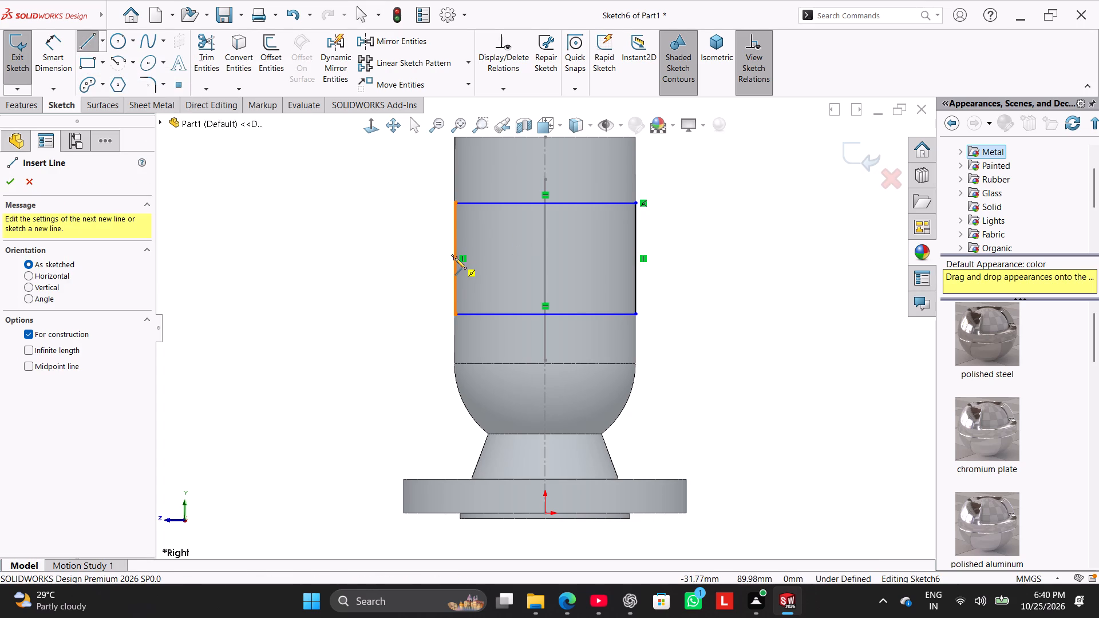
pyautogui.click(455, 258)
pyautogui.click(638, 257)
pyautogui.rightClick(666, 228)
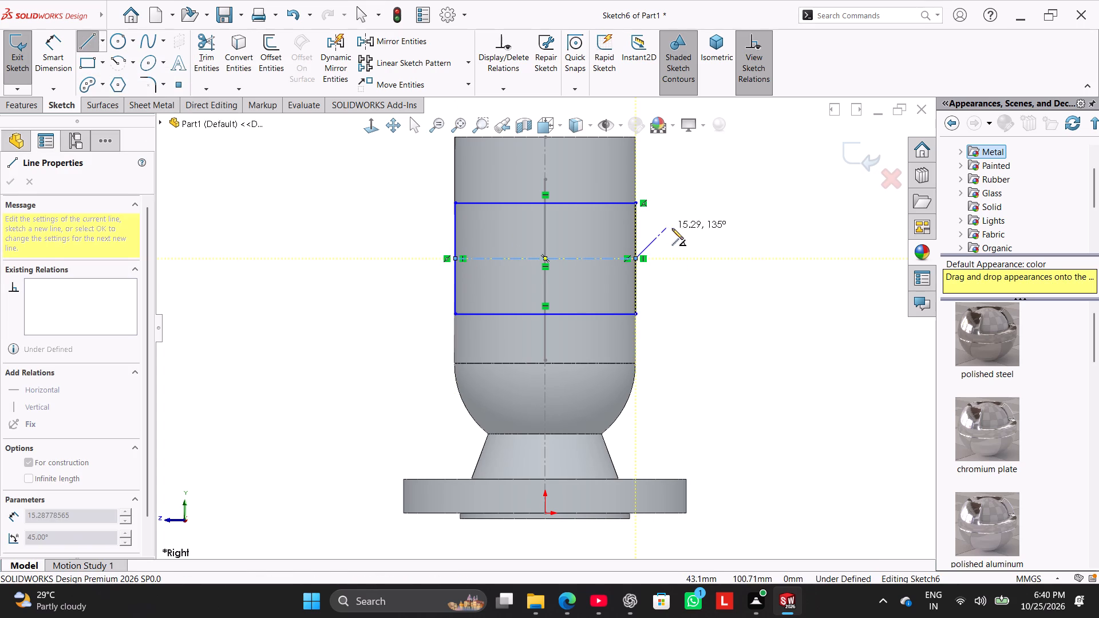
pyautogui.click(682, 230)
pyautogui.rightClick(685, 236)
pyautogui.click(700, 242)
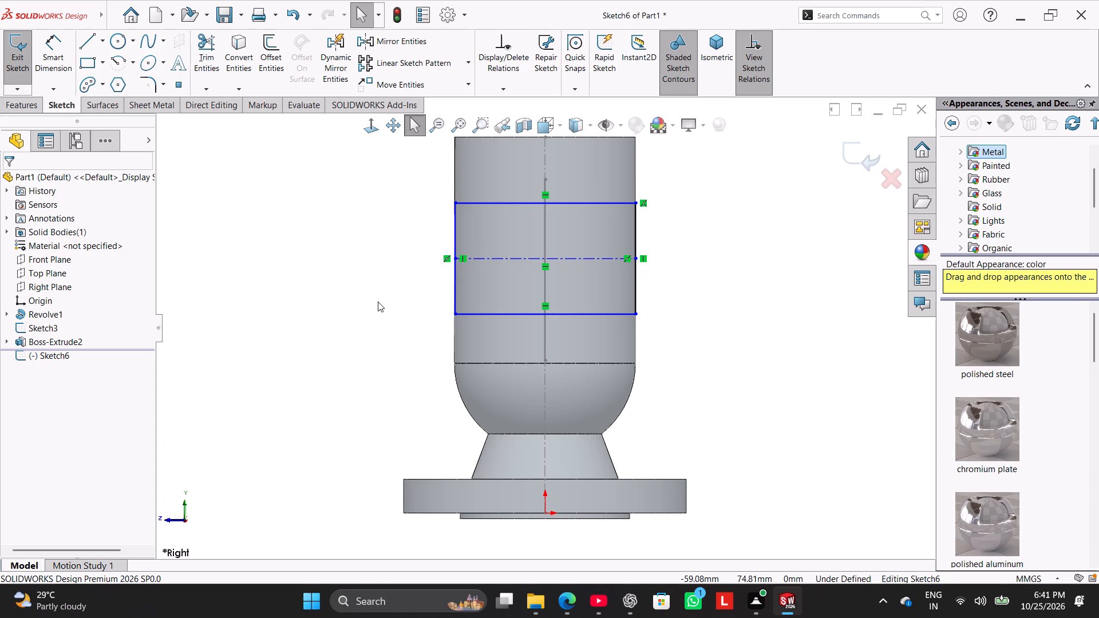
# Dimension the horizontal centerline's length, placing the dimension down at the base flange.
pyautogui.click(66, 62)
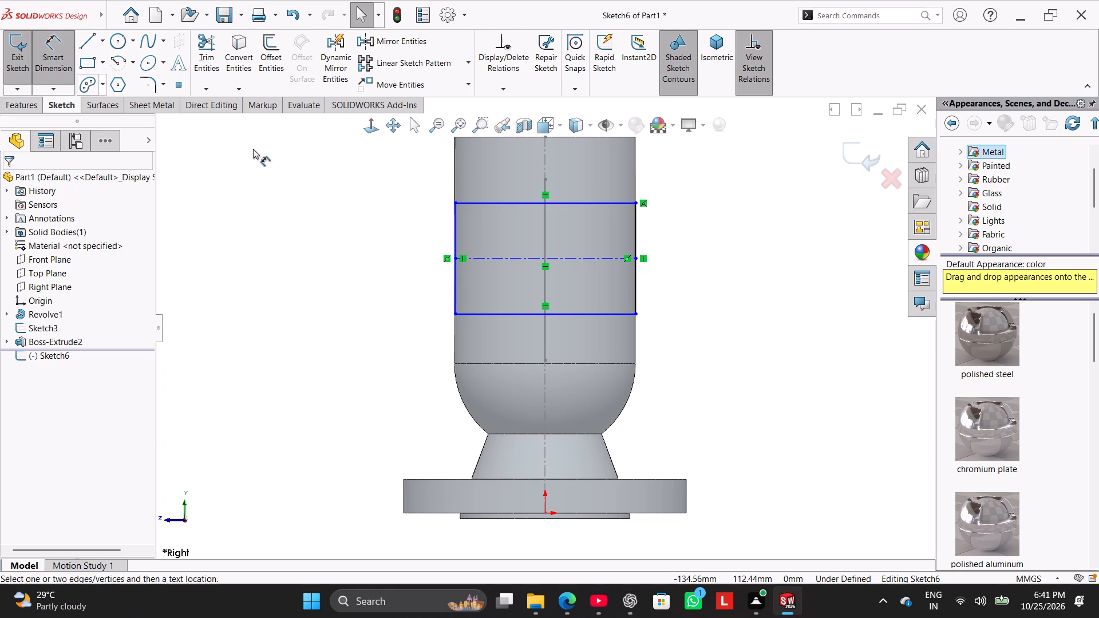
pyautogui.click(492, 256)
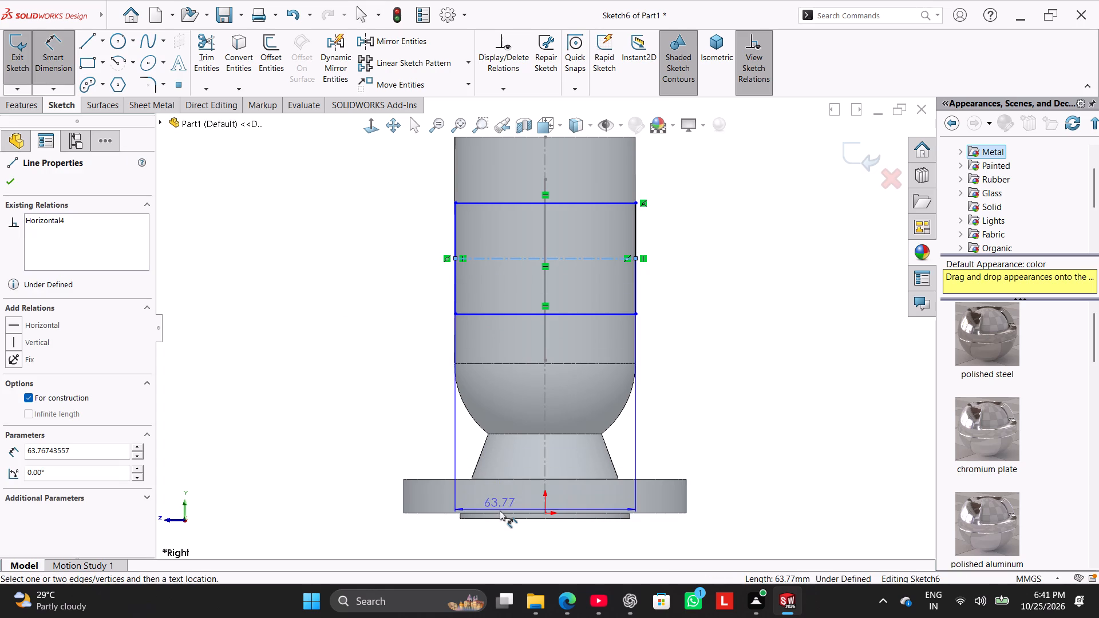
pyautogui.click(444, 512)
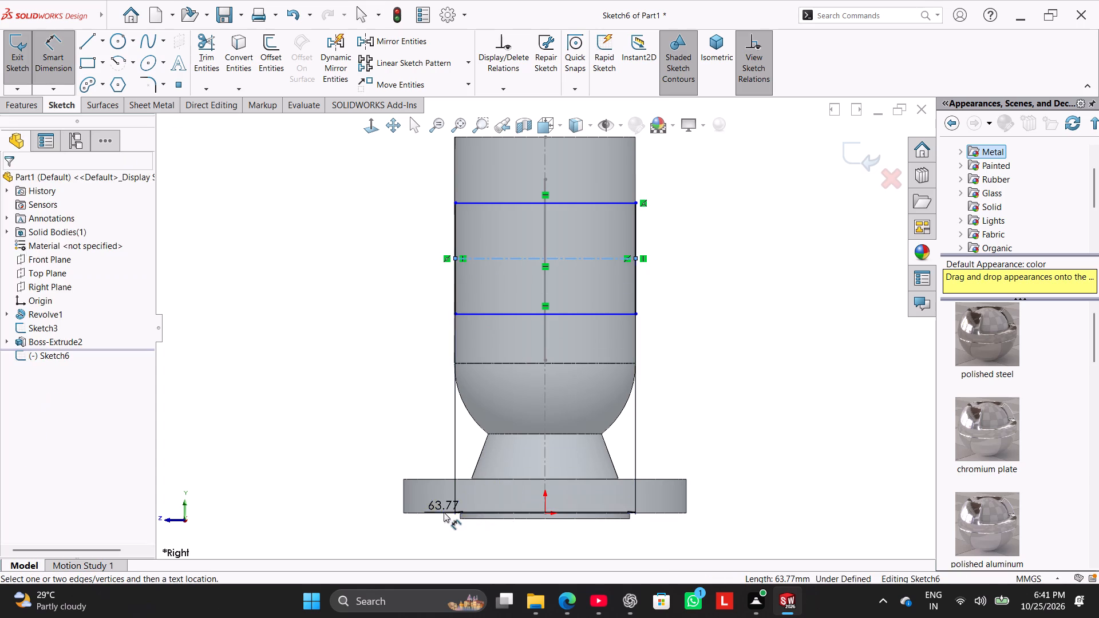
pyautogui.click(503, 441)
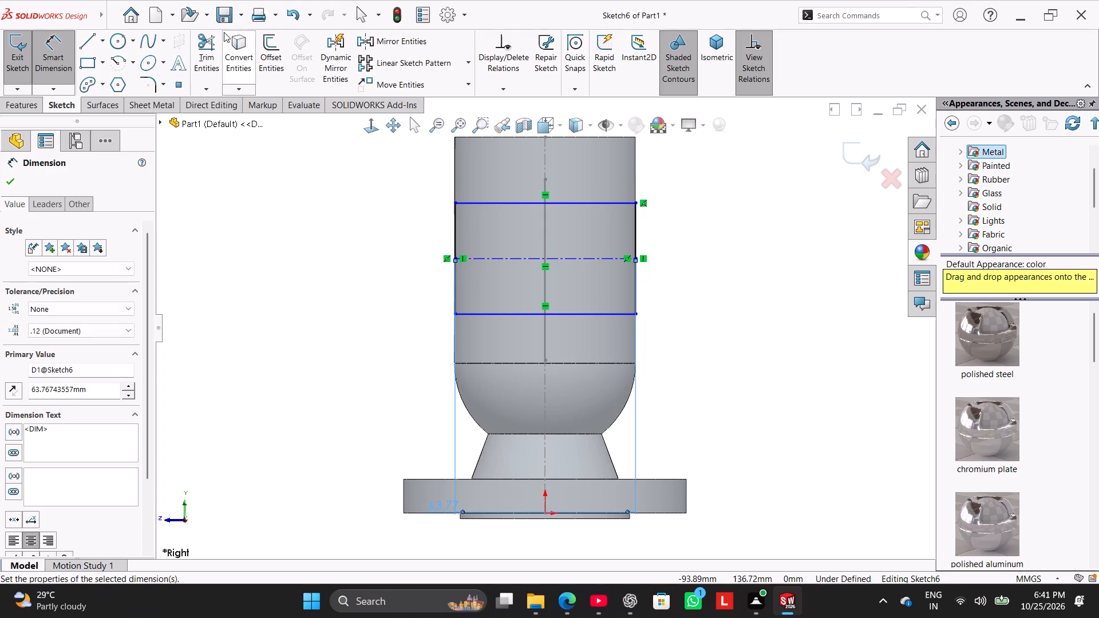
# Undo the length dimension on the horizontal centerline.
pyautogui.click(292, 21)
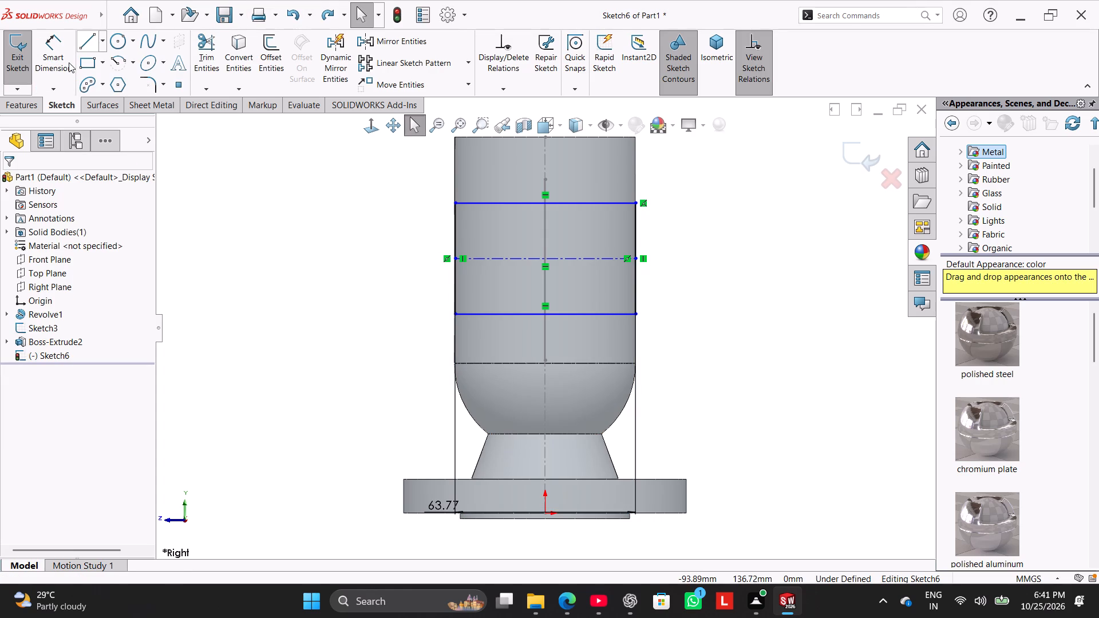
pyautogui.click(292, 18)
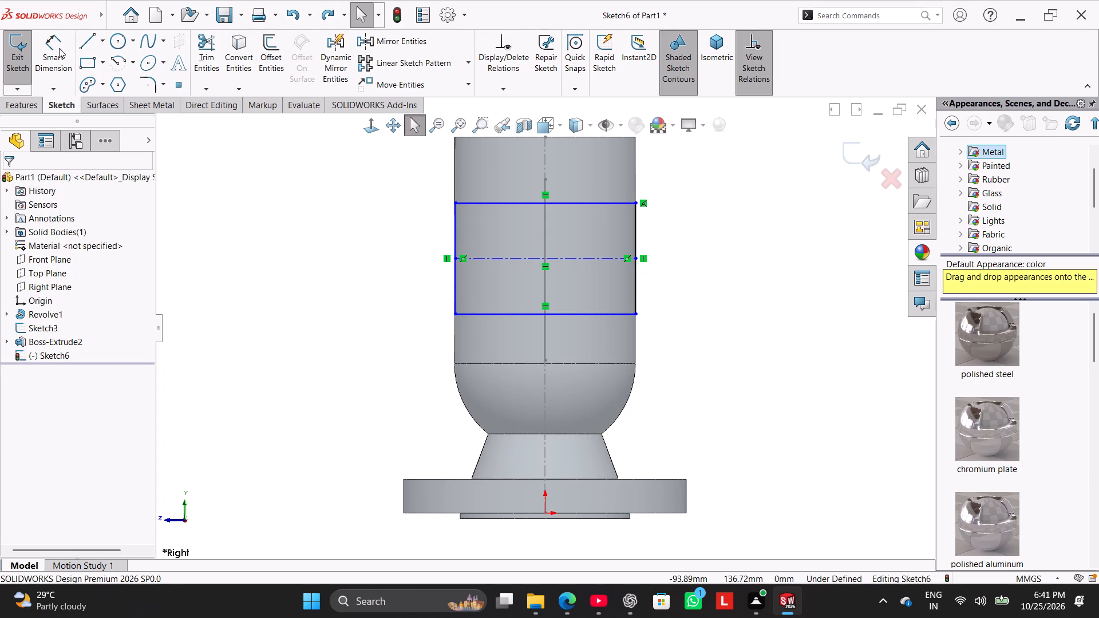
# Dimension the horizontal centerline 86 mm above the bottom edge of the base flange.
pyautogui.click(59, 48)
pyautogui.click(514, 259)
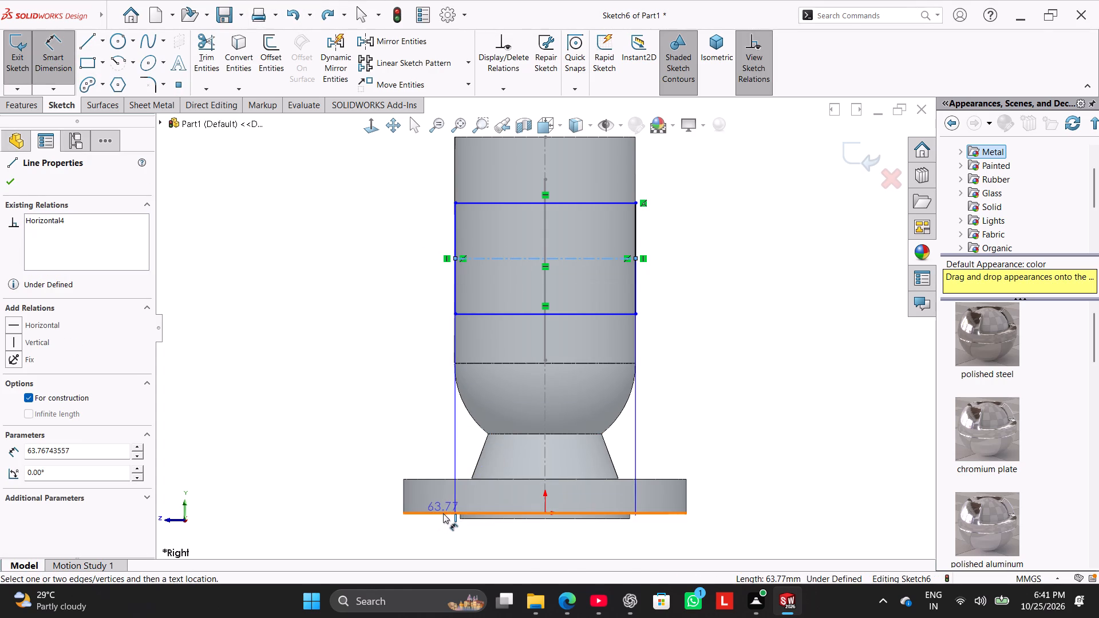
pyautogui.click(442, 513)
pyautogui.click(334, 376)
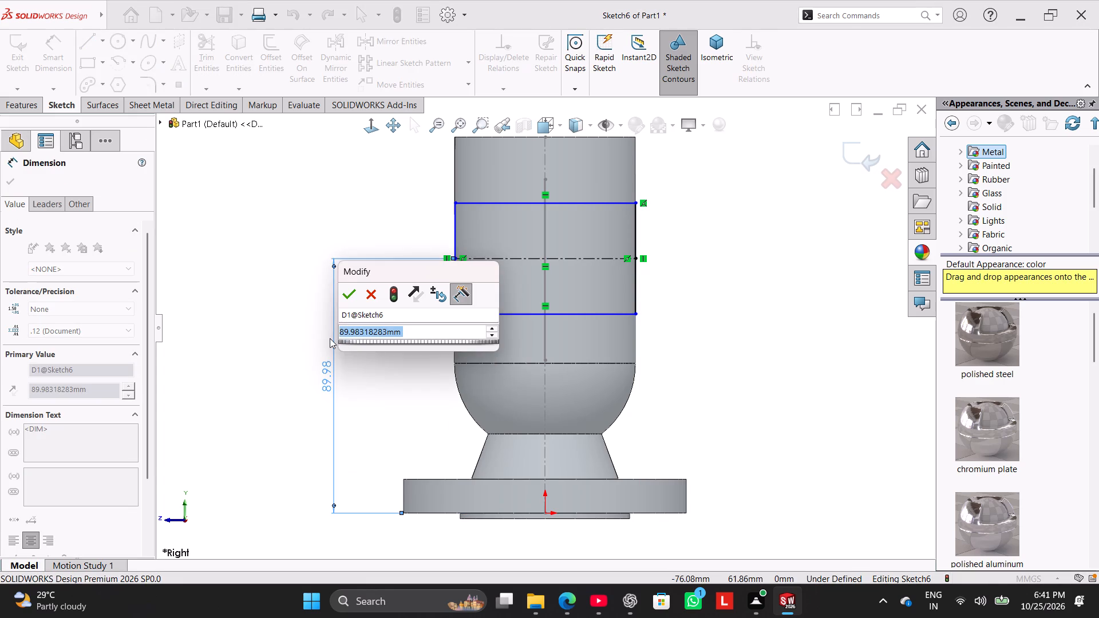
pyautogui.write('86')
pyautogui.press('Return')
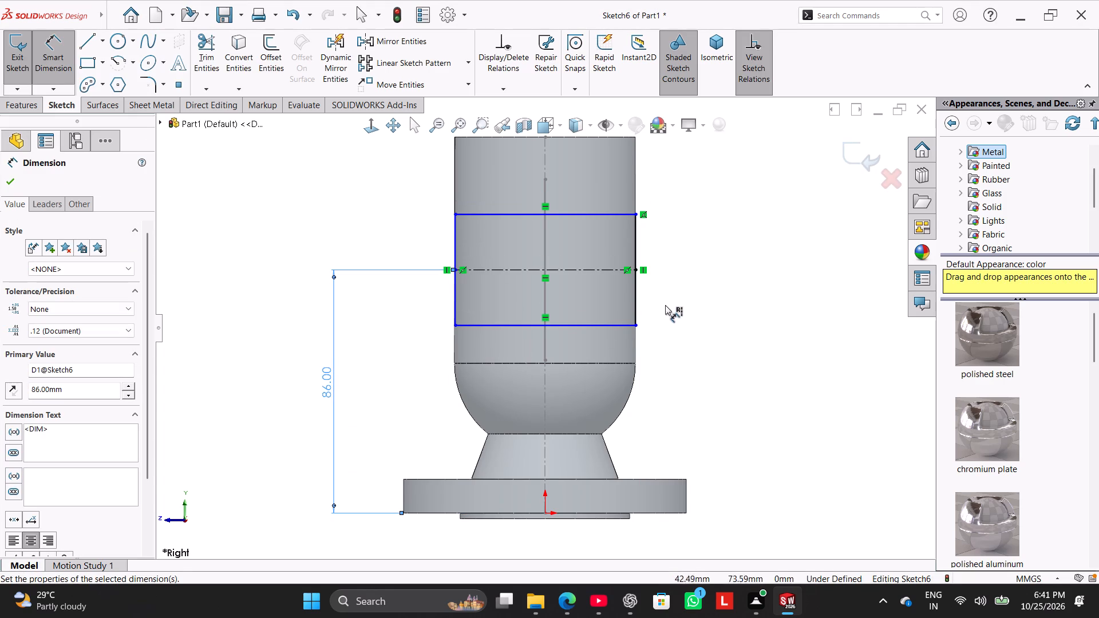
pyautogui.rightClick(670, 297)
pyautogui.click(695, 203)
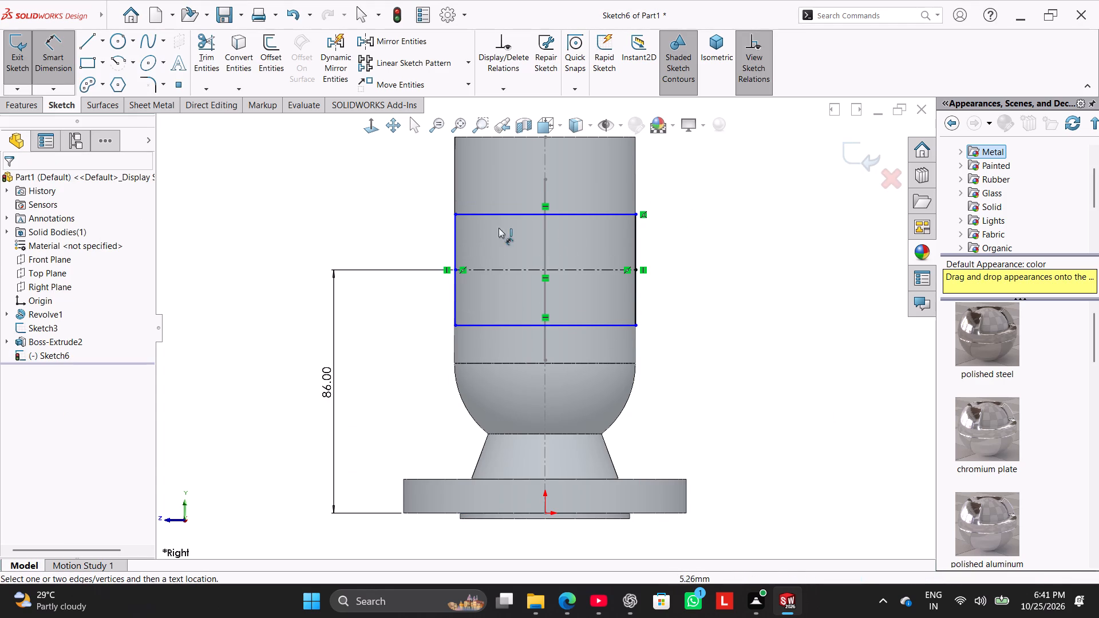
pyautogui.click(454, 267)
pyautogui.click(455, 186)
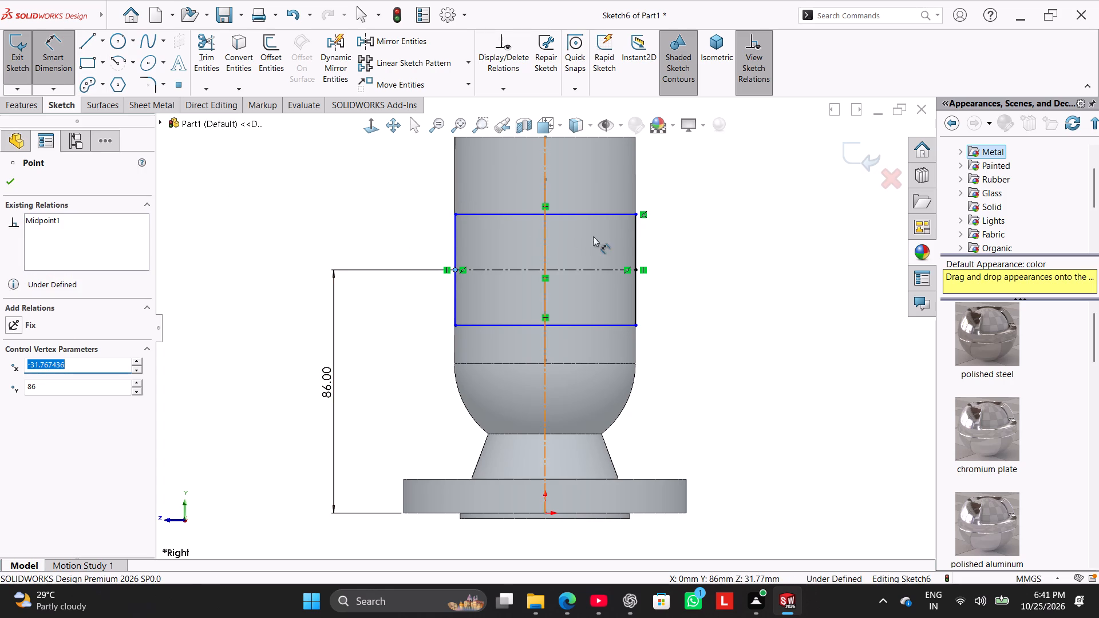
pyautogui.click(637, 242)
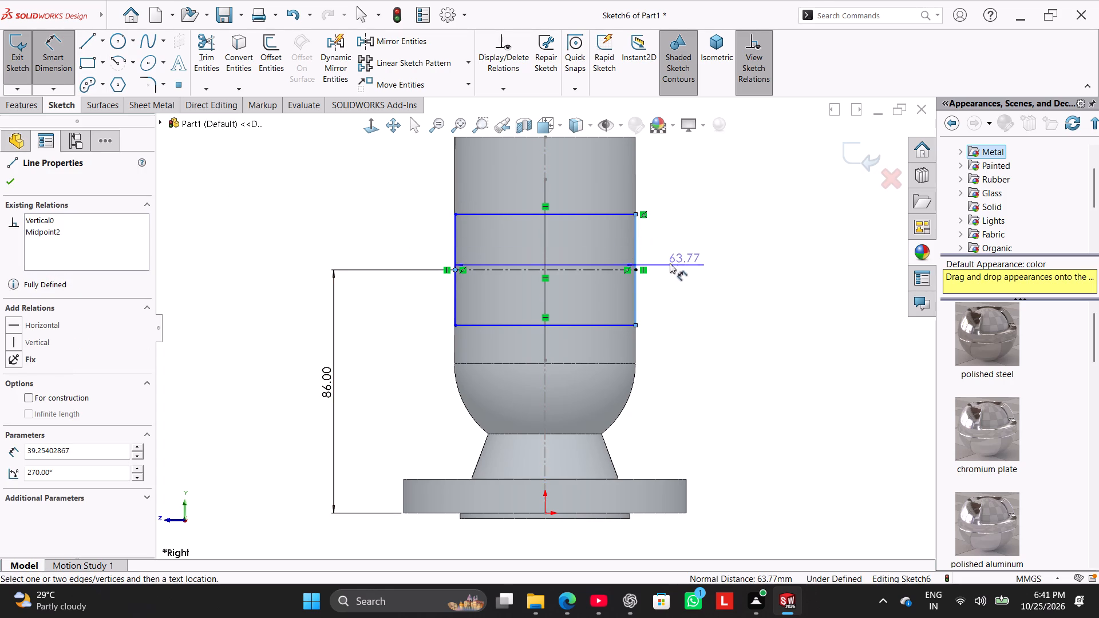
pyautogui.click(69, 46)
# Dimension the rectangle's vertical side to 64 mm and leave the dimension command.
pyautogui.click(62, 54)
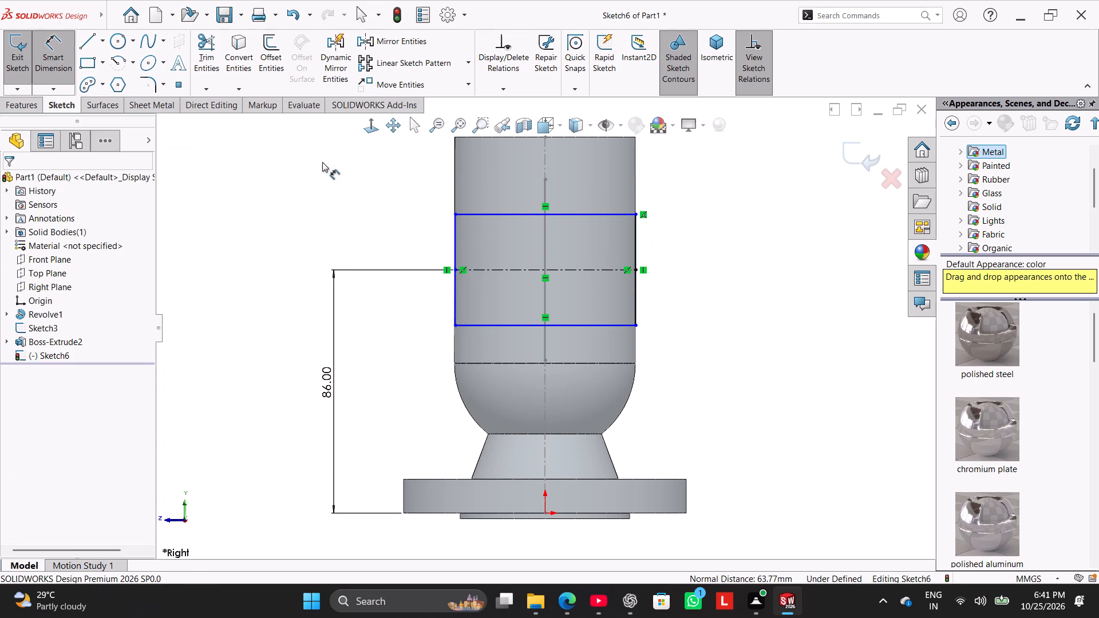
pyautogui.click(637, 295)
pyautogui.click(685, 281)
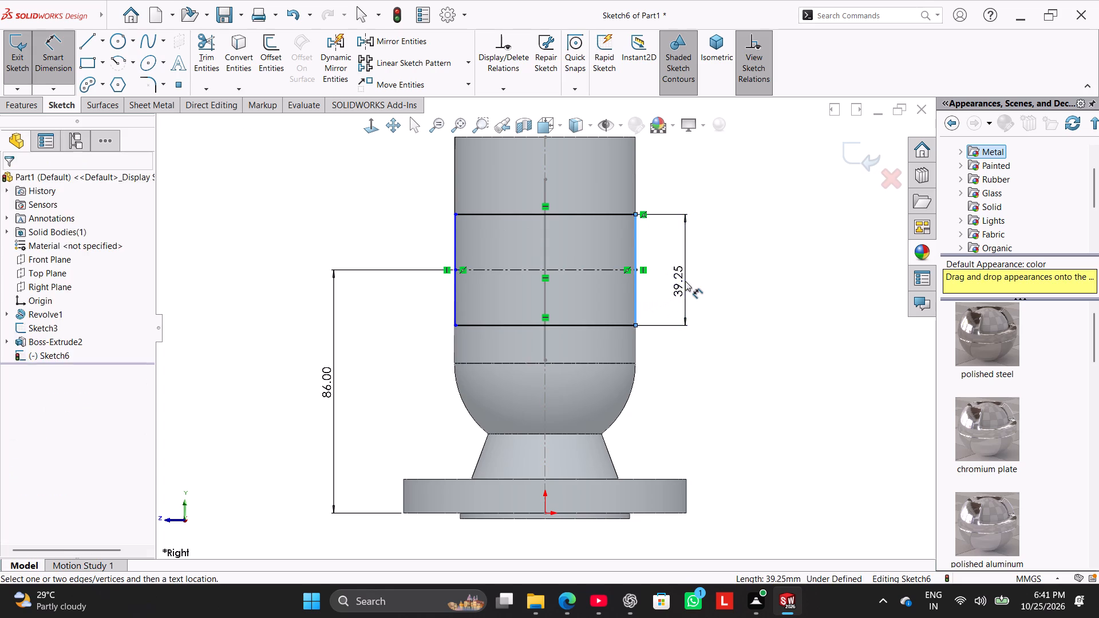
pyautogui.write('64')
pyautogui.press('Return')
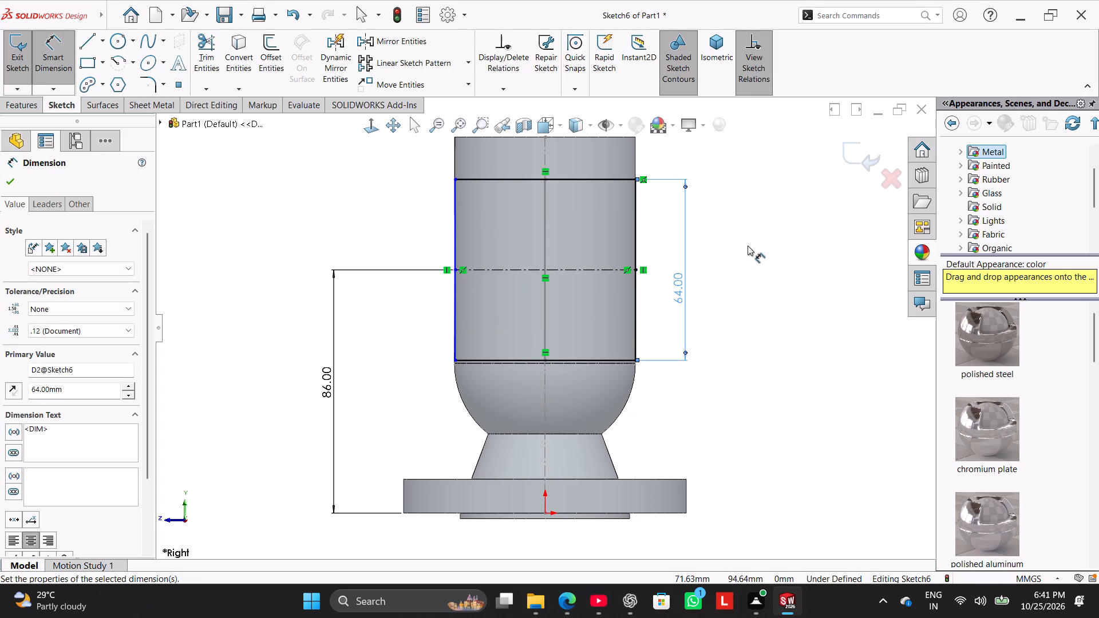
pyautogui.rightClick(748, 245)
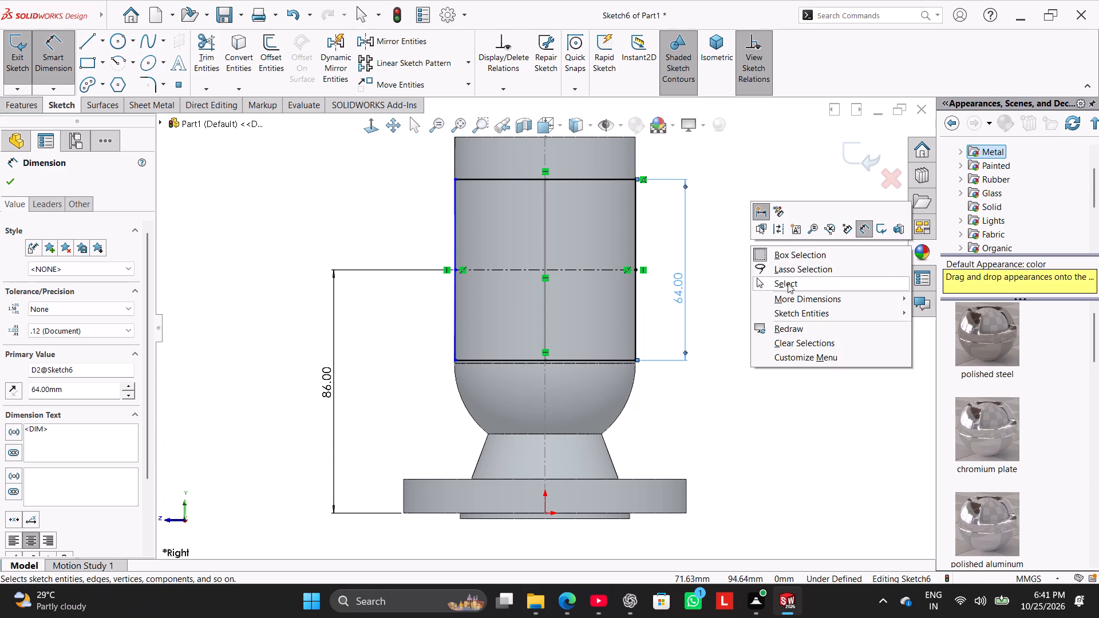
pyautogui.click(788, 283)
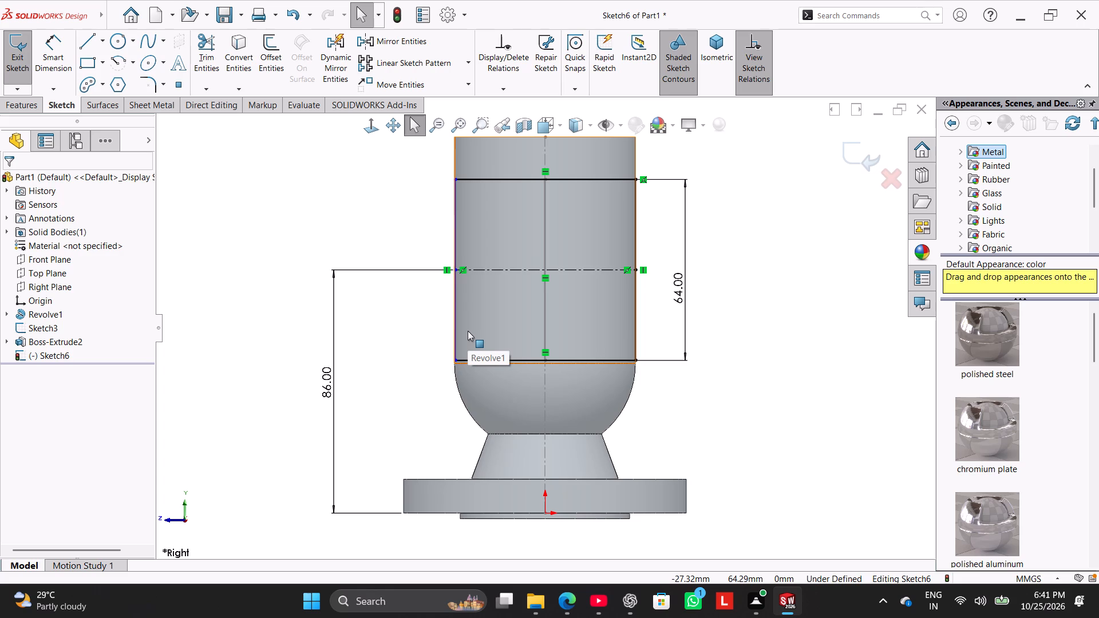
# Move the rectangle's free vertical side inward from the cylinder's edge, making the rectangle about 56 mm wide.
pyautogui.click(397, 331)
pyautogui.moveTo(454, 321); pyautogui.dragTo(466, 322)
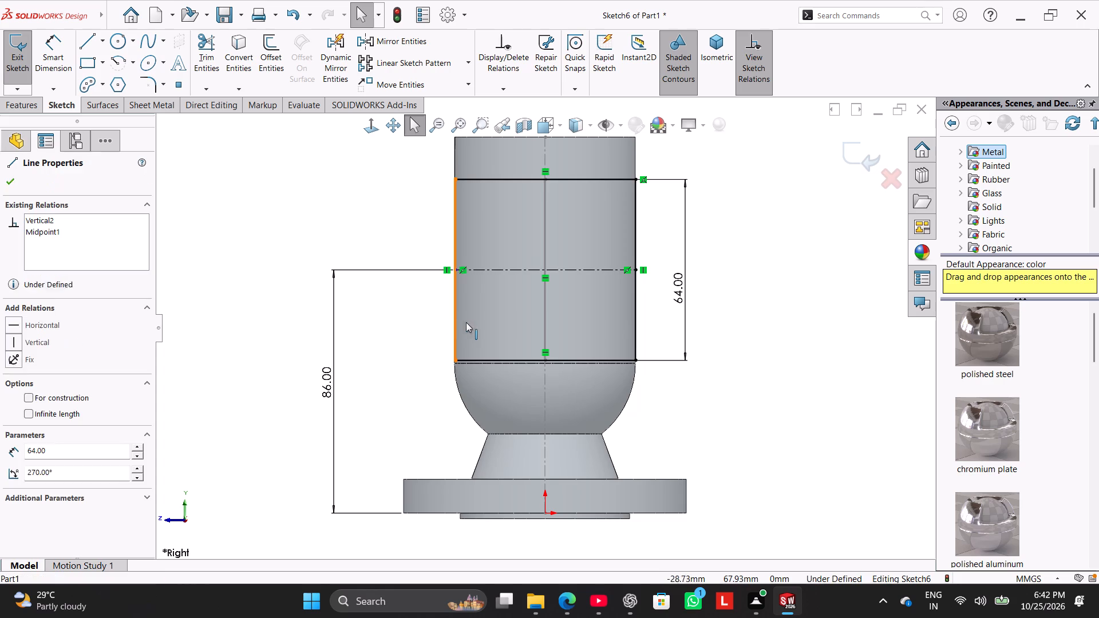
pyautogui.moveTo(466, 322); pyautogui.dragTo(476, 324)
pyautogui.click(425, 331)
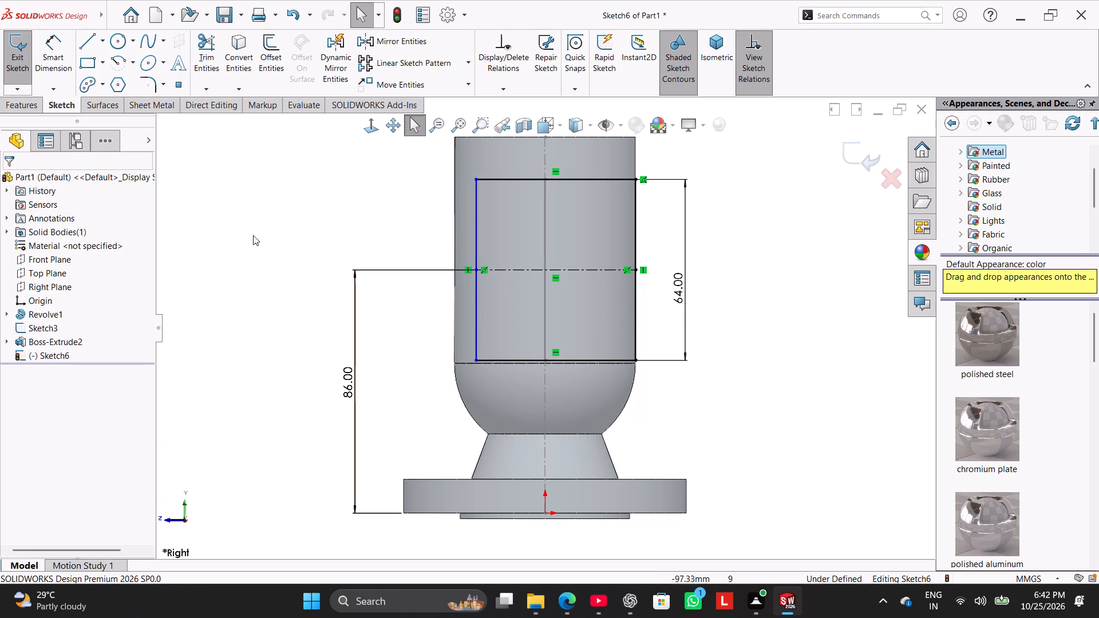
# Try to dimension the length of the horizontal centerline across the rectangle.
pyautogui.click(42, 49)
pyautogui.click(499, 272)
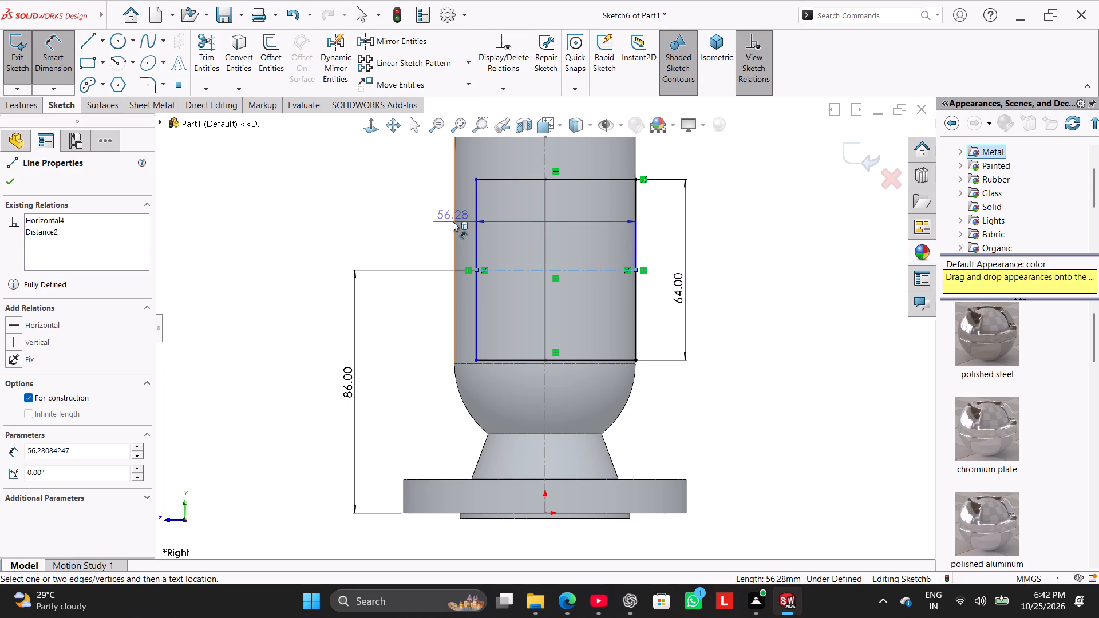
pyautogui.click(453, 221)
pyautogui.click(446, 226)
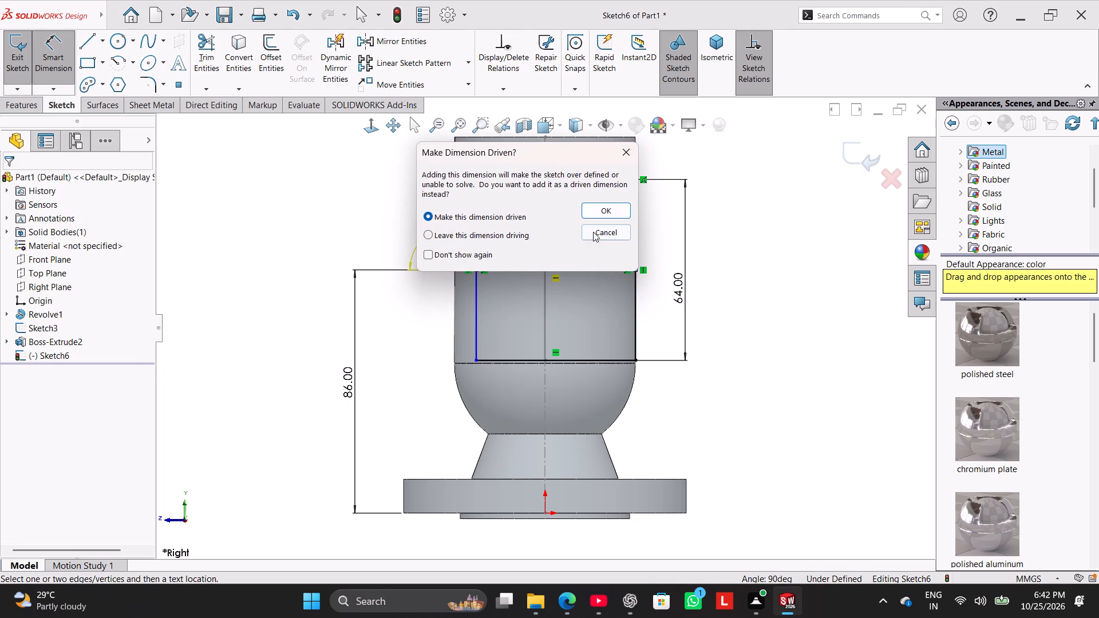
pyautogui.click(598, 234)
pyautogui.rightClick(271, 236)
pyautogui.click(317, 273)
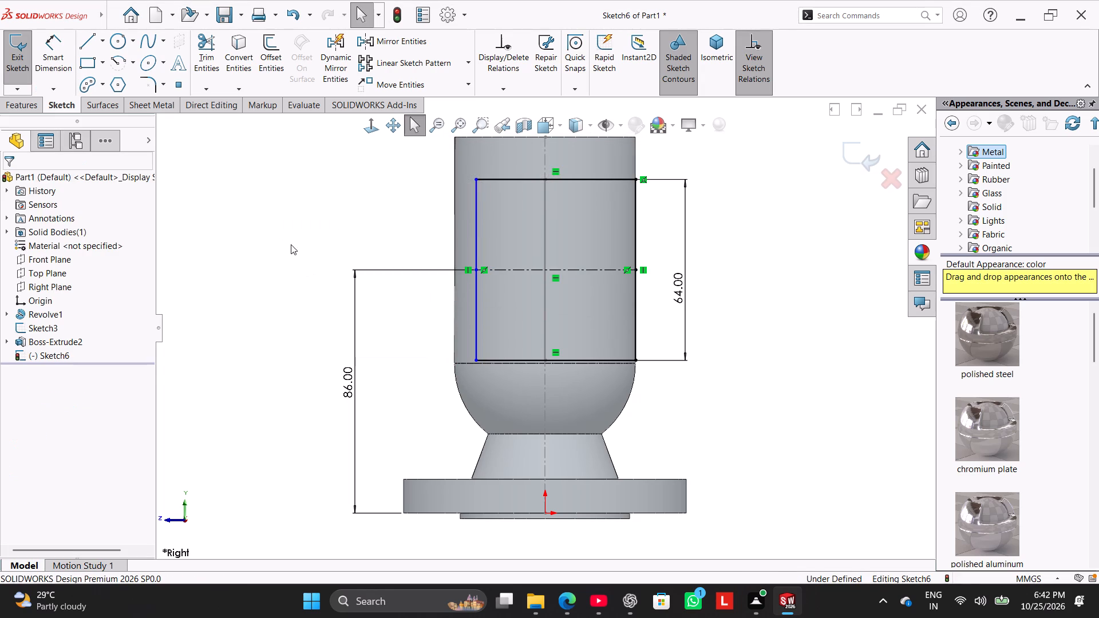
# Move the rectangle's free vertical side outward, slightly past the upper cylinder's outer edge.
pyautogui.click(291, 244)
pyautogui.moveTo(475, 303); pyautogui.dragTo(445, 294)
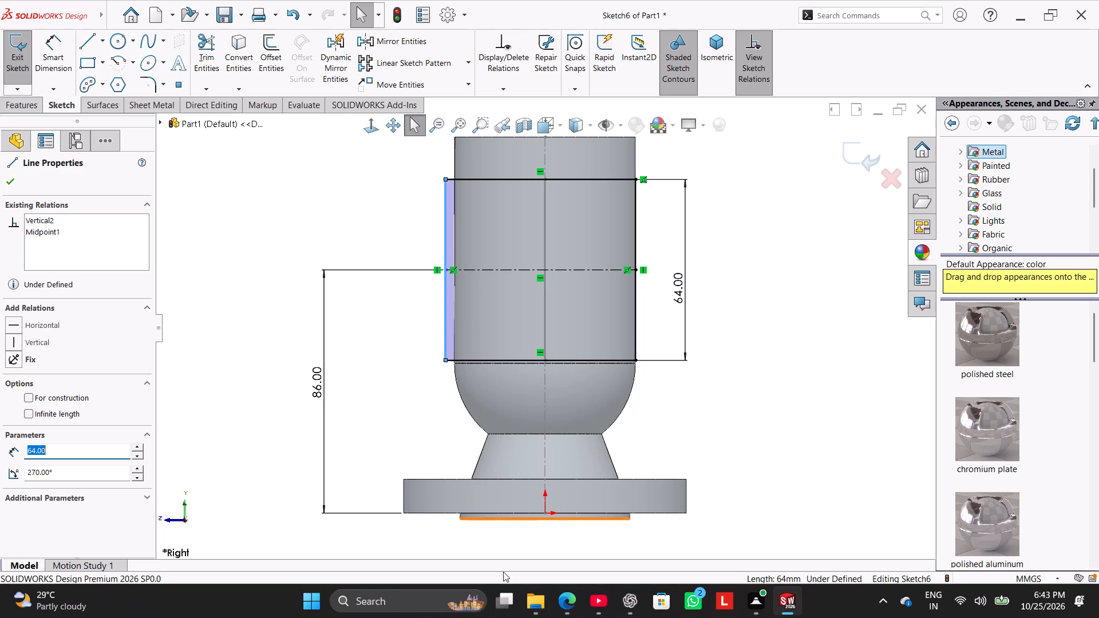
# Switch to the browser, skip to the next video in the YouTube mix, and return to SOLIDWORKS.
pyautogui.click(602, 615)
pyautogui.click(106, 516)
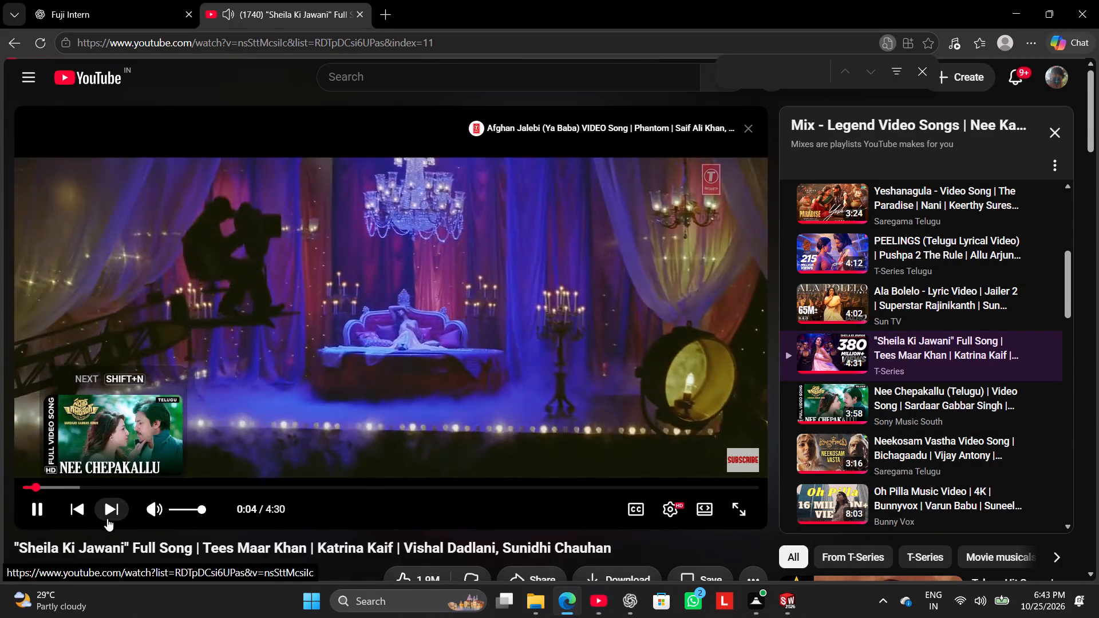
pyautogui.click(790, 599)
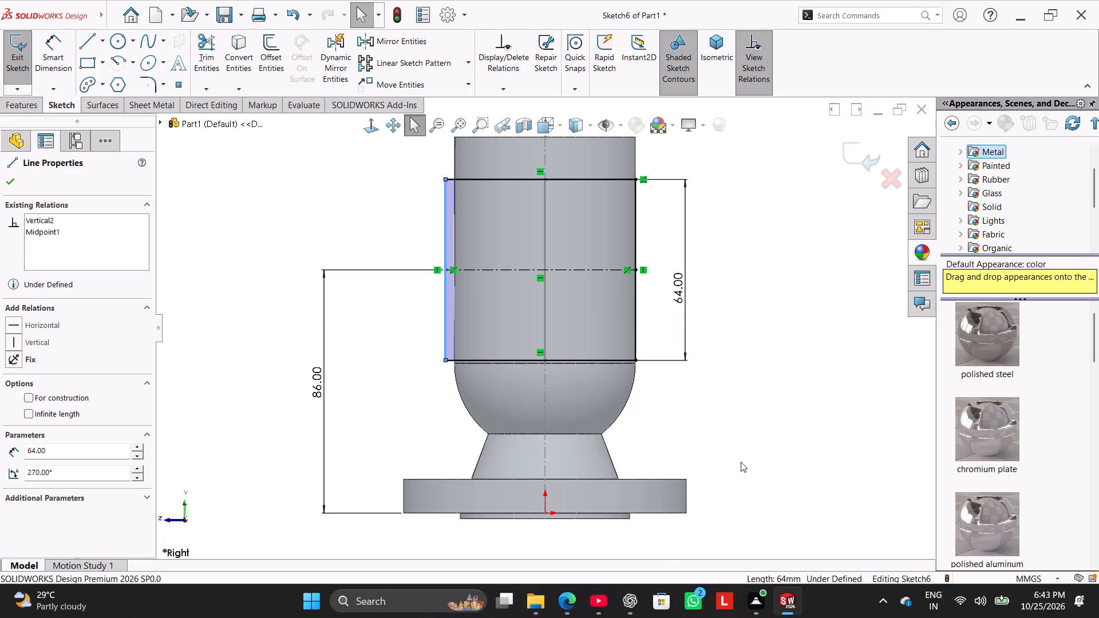
# Examine the rectangle's placement on the upper cylinder against the existing side-branch sketch from an oblique angle.
pyautogui.scroll(3, 675, 390)
pyautogui.scroll(-1, 444, 339)
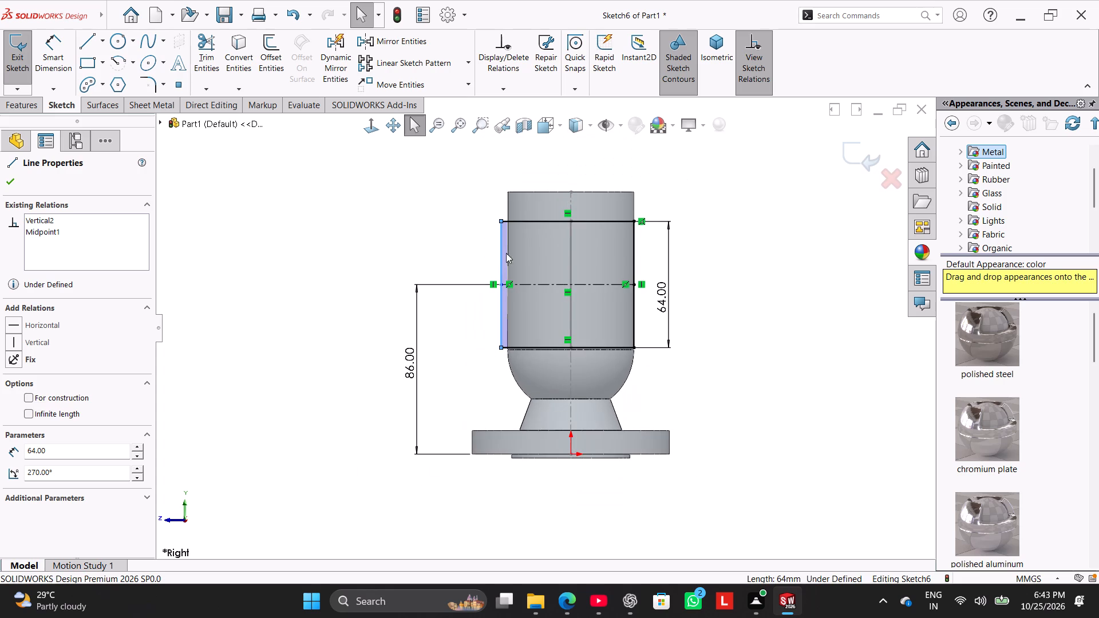
pyautogui.scroll(-1, 551, 81)
pyautogui.scroll(1, 413, 223)
pyautogui.scroll(-1, 713, 236)
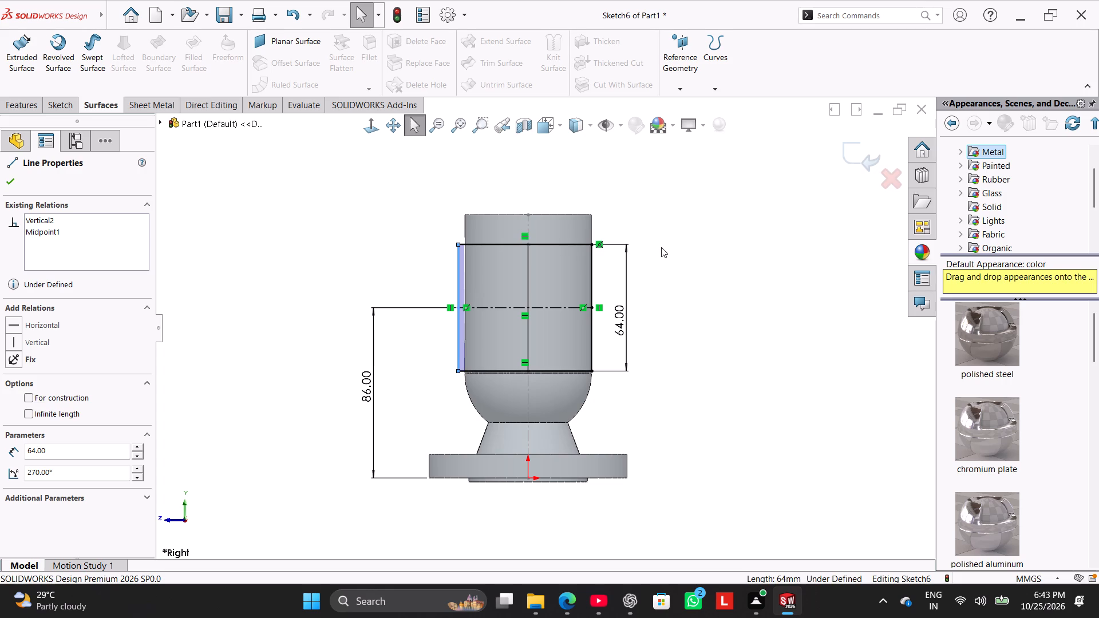
pyautogui.moveTo(295, 290); pyautogui.dragTo(367, 278, button='middle')
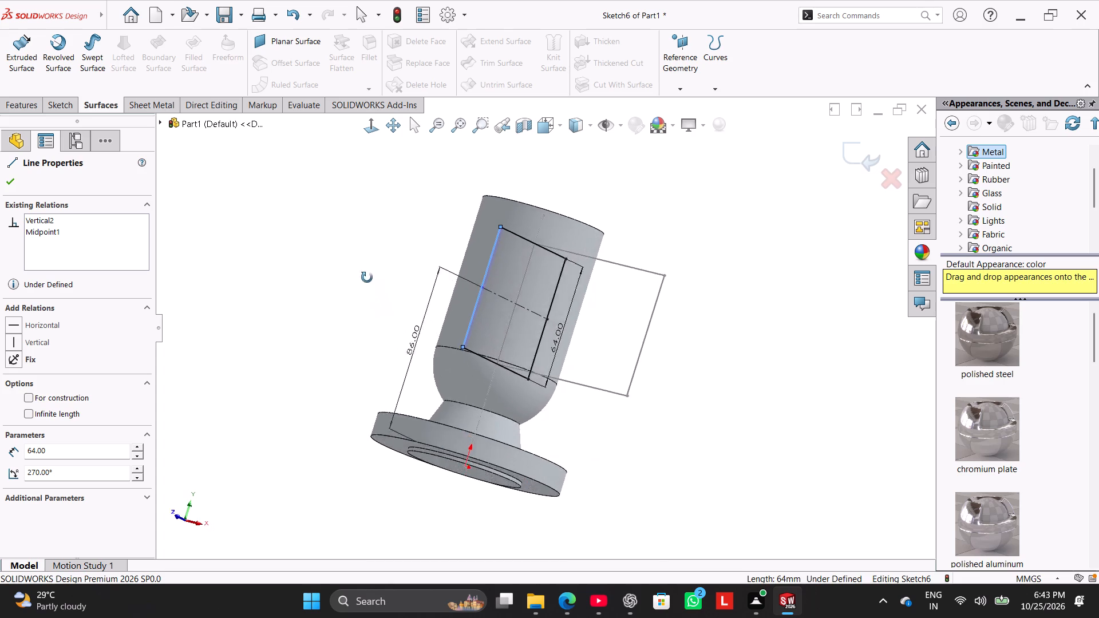
pyautogui.moveTo(367, 278); pyautogui.dragTo(351, 269, button='middle')
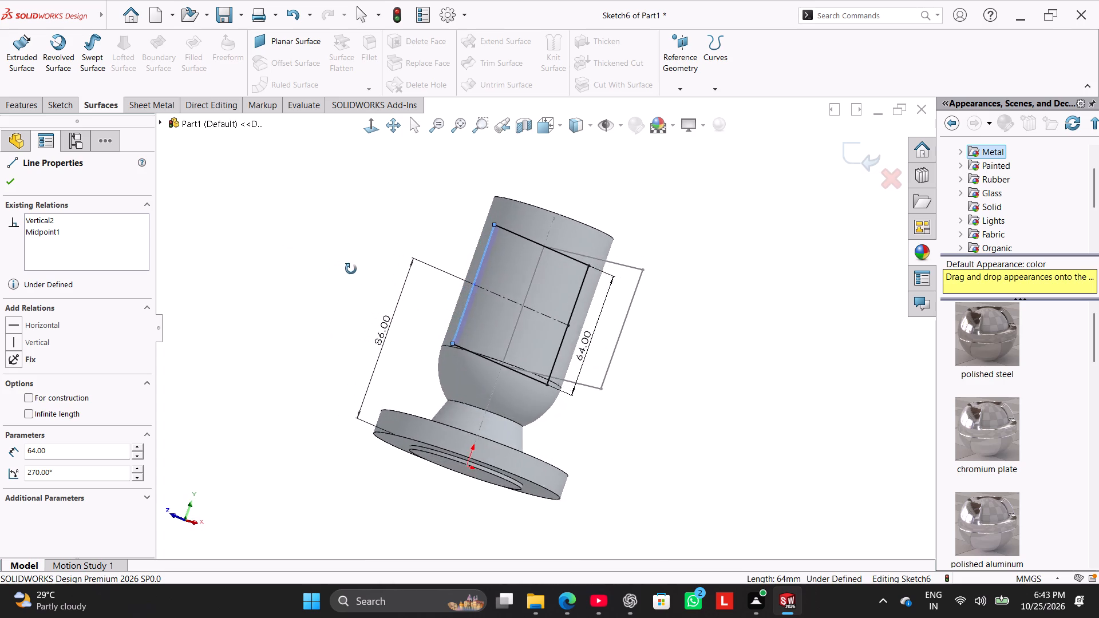
pyautogui.moveTo(351, 269); pyautogui.dragTo(356, 268, button='middle')
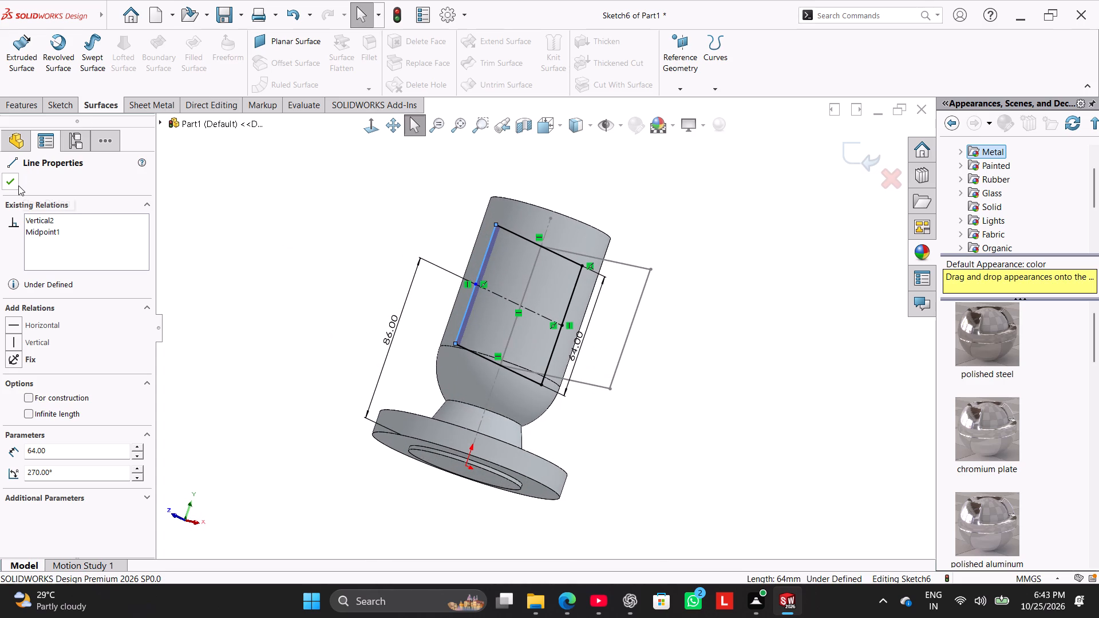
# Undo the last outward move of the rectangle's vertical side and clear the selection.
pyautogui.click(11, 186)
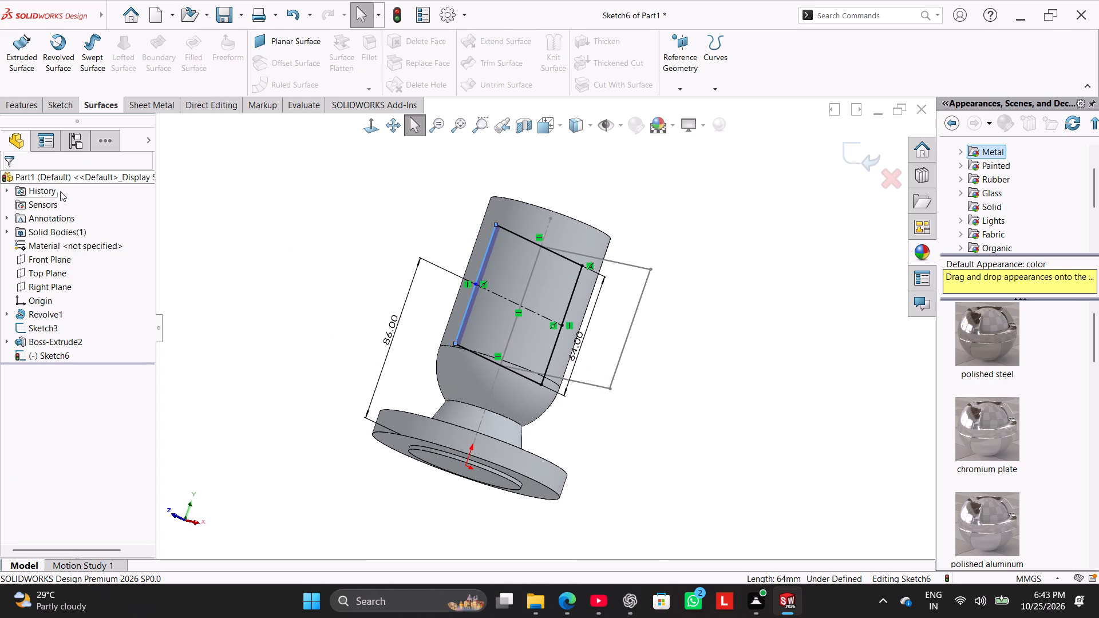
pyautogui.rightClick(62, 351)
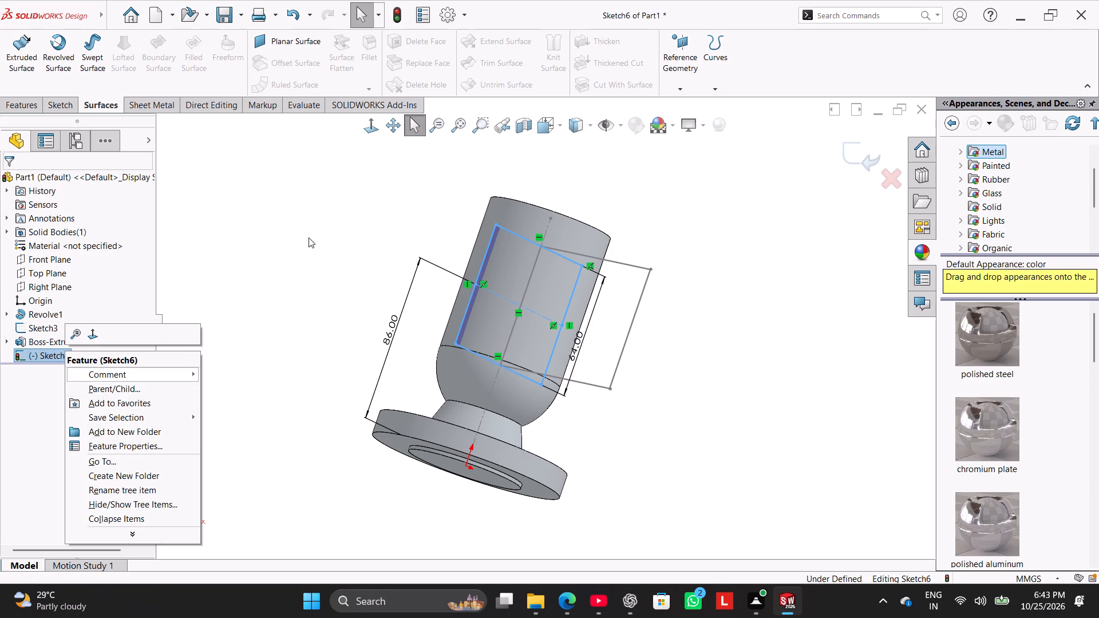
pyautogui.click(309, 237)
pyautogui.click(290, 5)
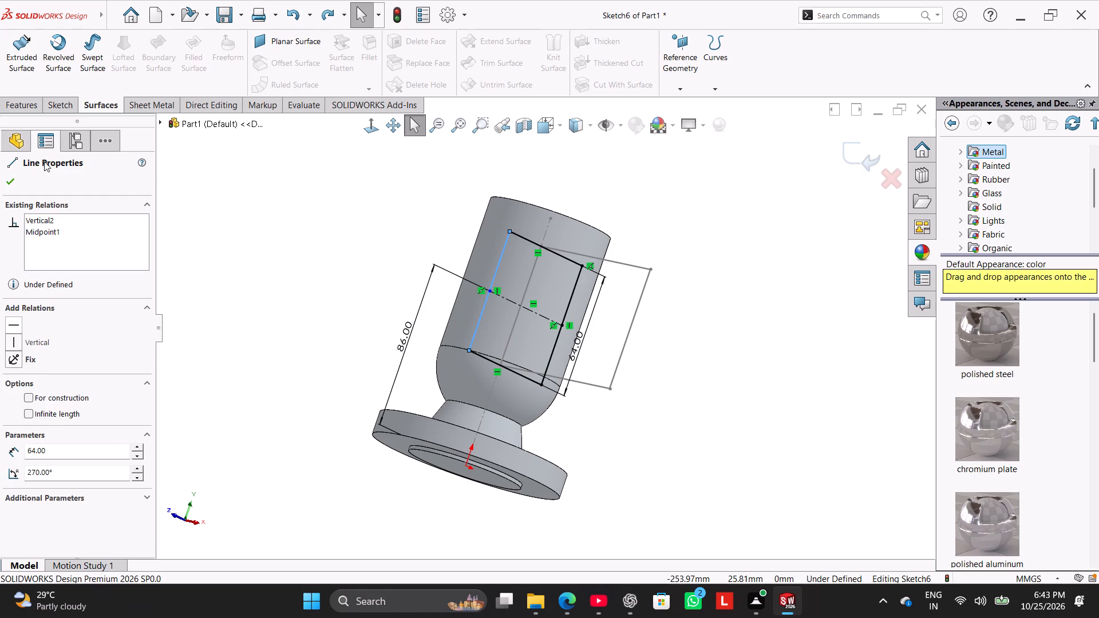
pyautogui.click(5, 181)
# Exit the Right Plane rectangle sketch and delete Sketch6 from the part.
pyautogui.moveTo(70, 102); pyautogui.dragTo(68, 113)
pyautogui.click(64, 103)
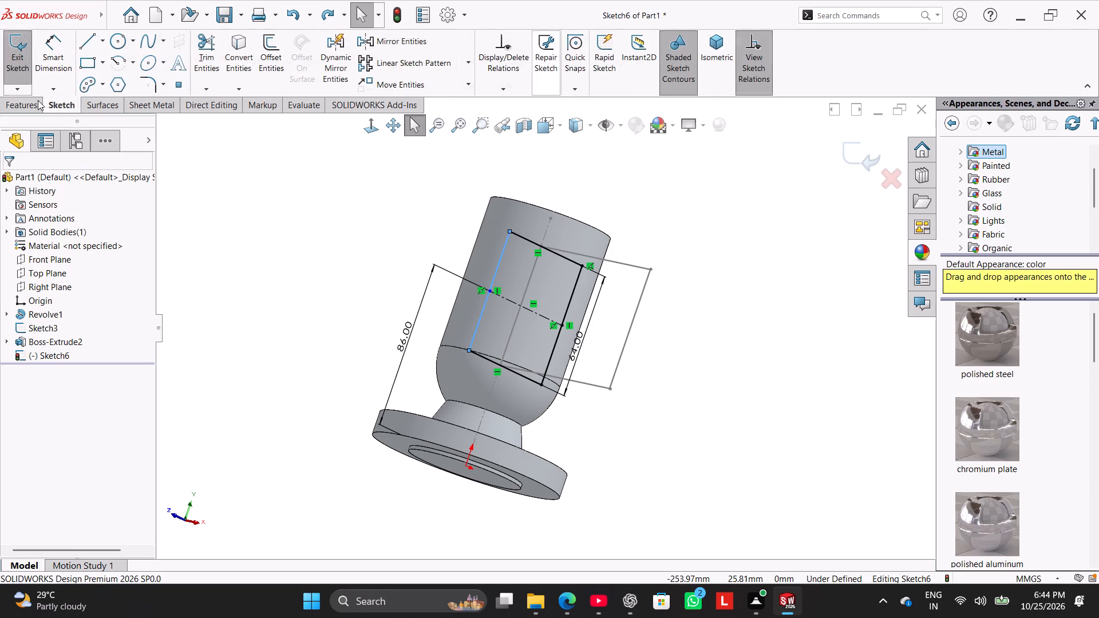
pyautogui.click(18, 61)
pyautogui.rightClick(46, 356)
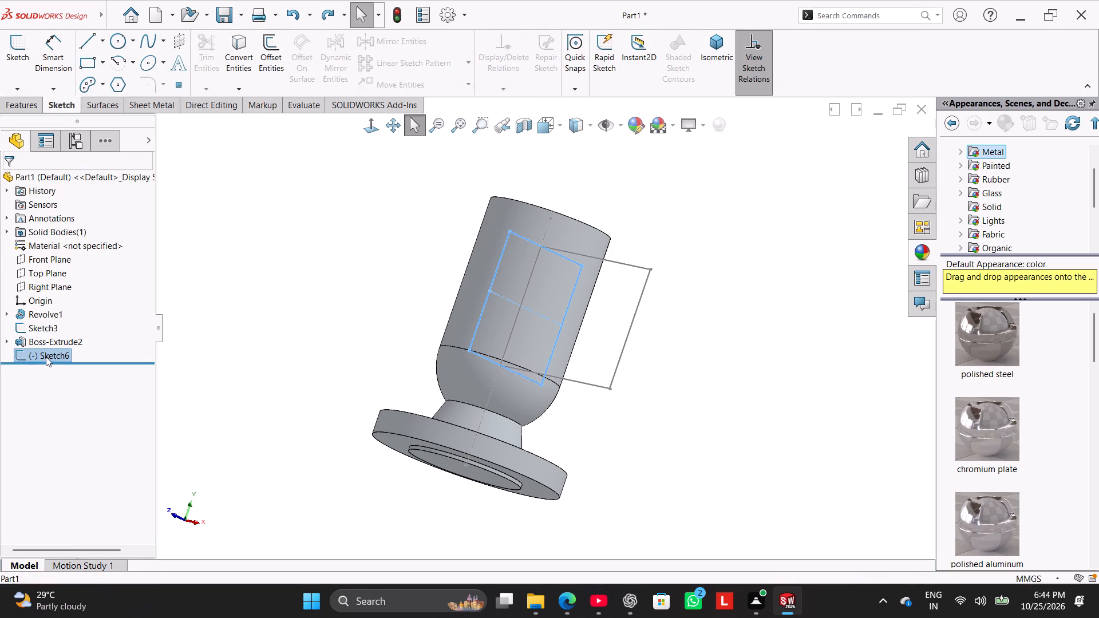
pyautogui.click(98, 436)
pyautogui.click(655, 212)
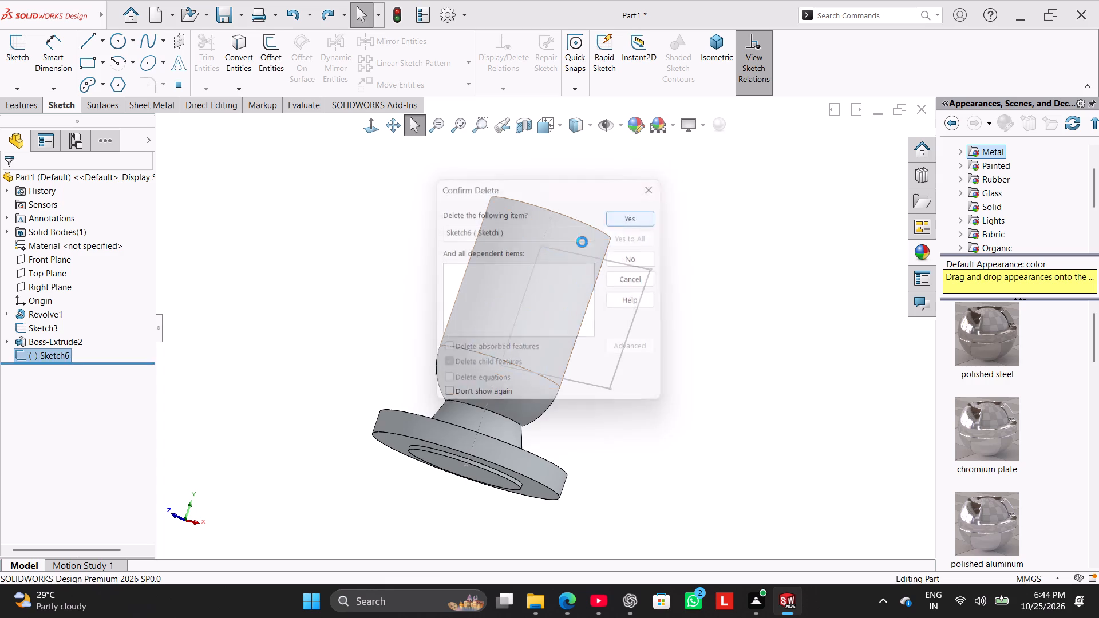
# Open Sketch3, the existing side-branch rectangle sketch, for editing.
pyautogui.click(361, 271)
pyautogui.moveTo(370, 280); pyautogui.dragTo(365, 292, button='middle')
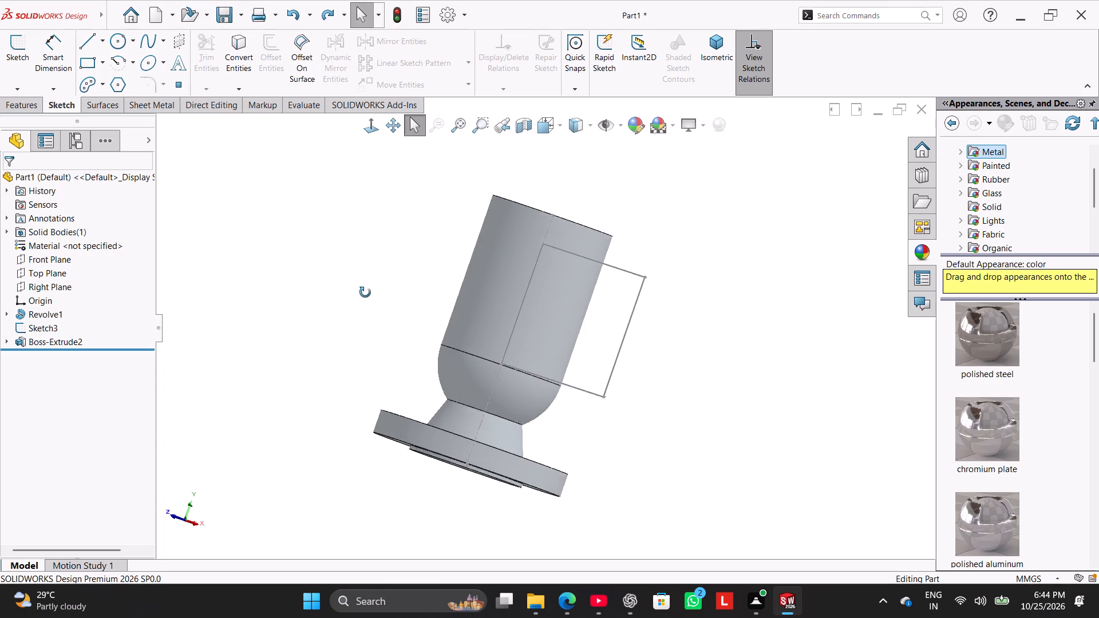
pyautogui.moveTo(365, 292); pyautogui.dragTo(330, 330, button='middle')
pyautogui.click(46, 328)
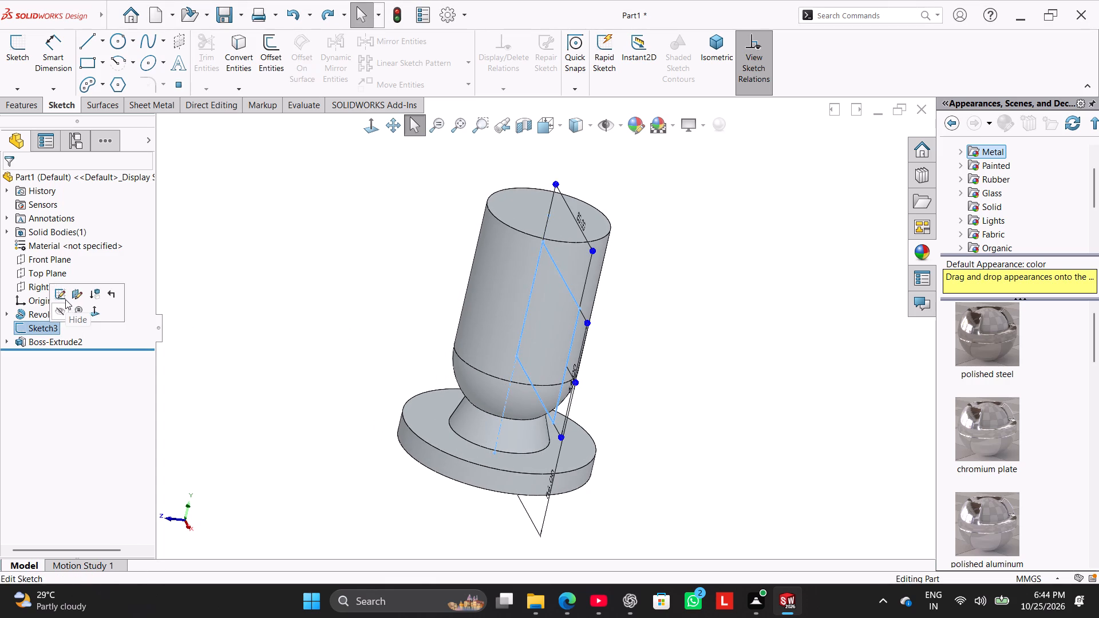
pyautogui.click(65, 297)
pyautogui.scroll(2, 282, 296)
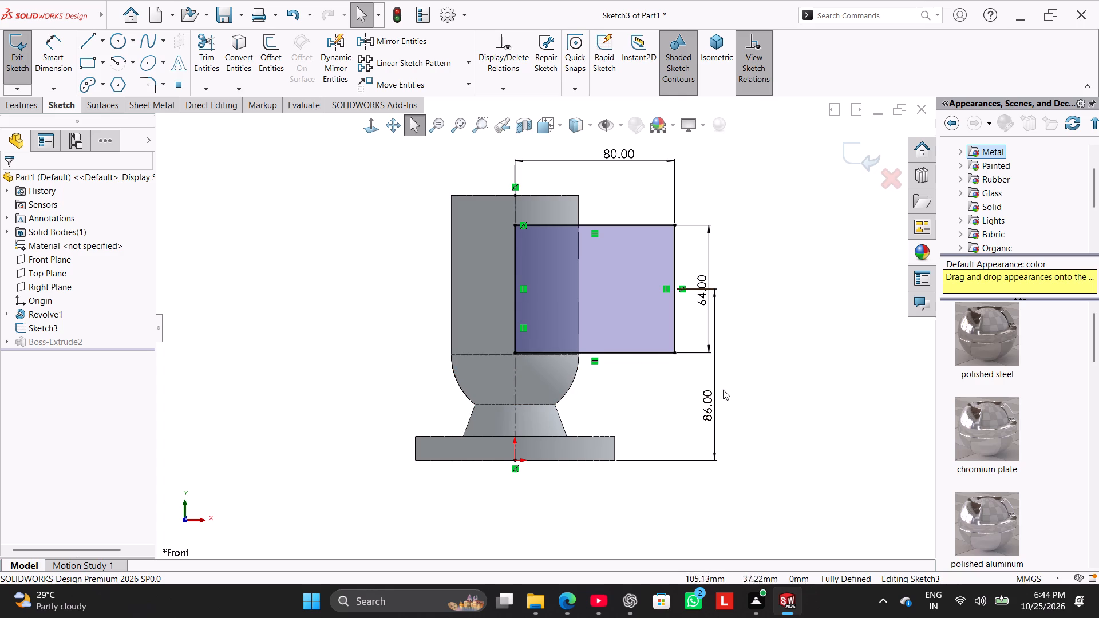
# Move the 86 mm height dimension farther out from the sketch and set the rectangle's horizontal width to 68 mm.
pyautogui.moveTo(713, 402); pyautogui.dragTo(748, 402)
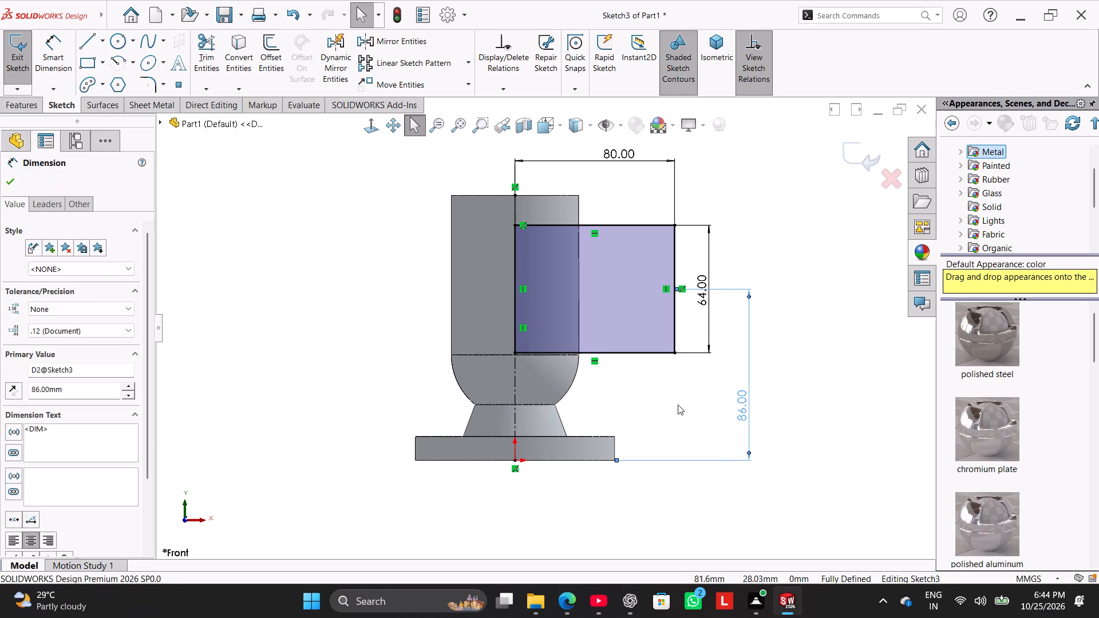
pyautogui.click(678, 405)
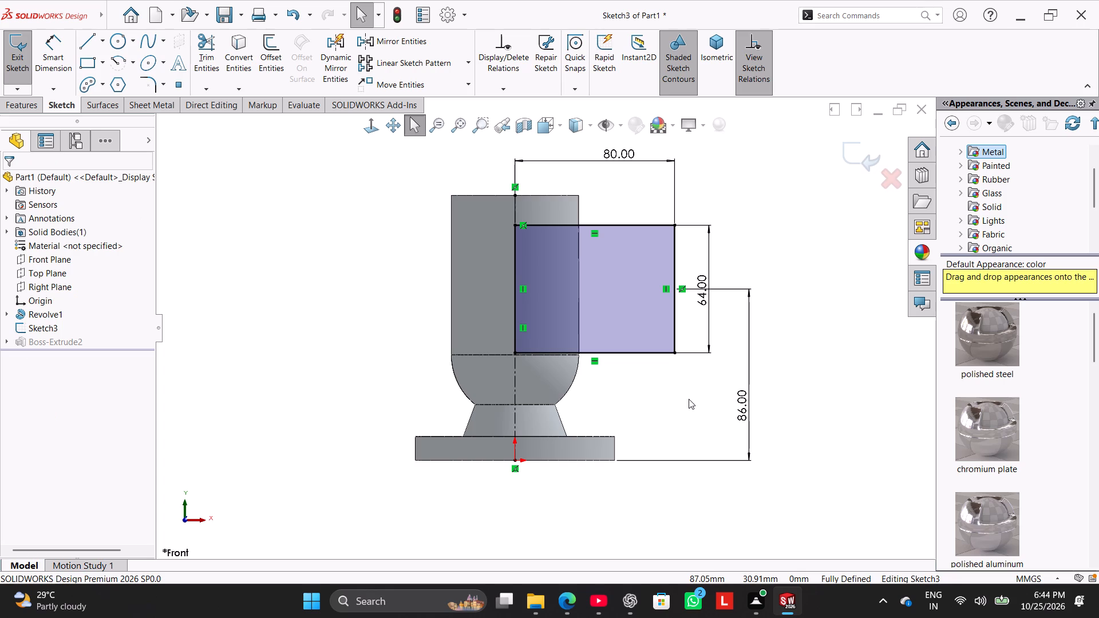
pyautogui.doubleClick(629, 152)
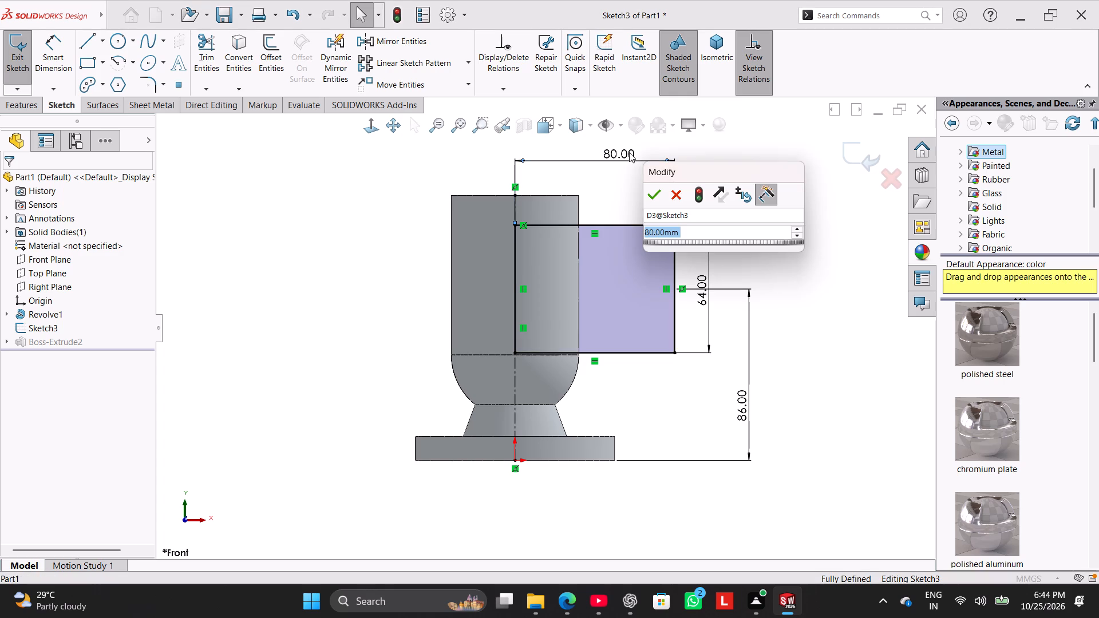
pyautogui.write('68')
pyautogui.press('Return')
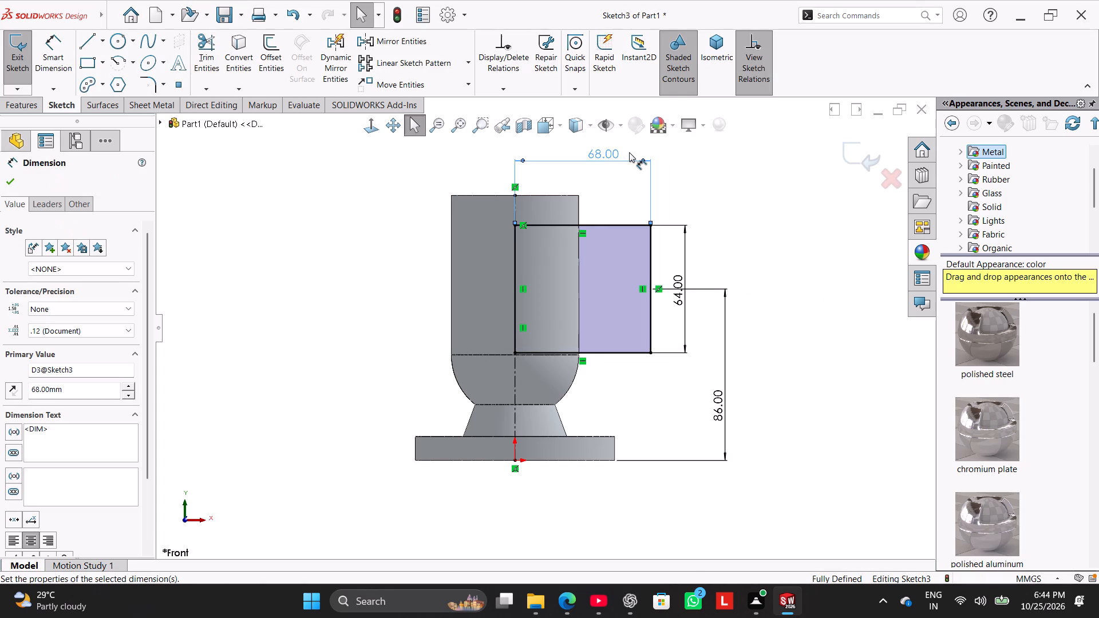
pyautogui.click(7, 184)
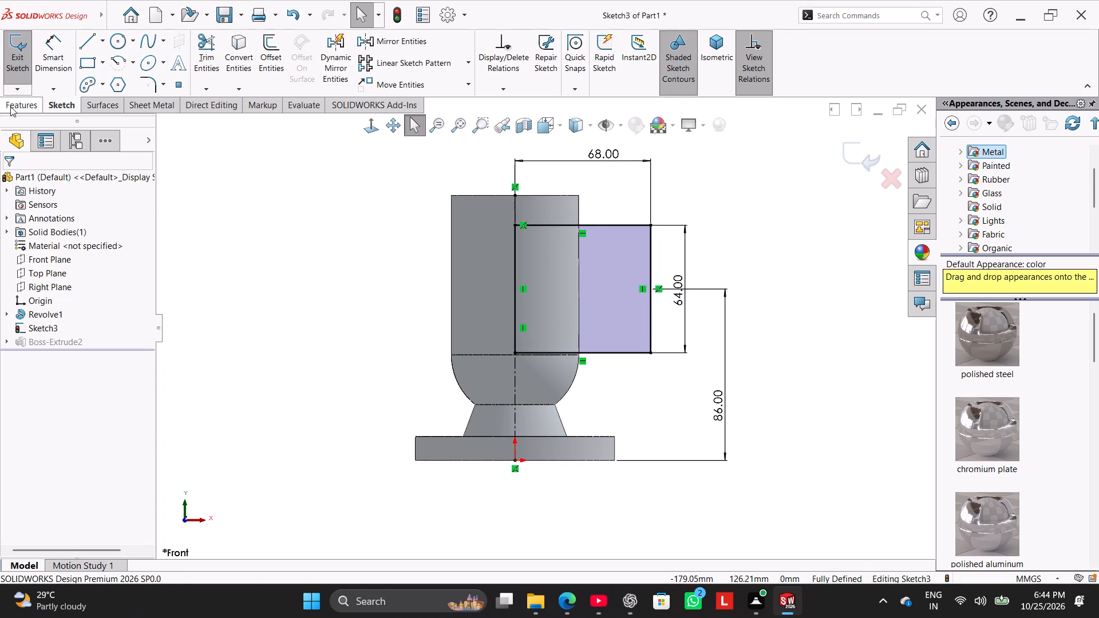
# Extrude the Sketch3 rectangle as a merged boss, Mid Plane, with a depth of 64 mm.
pyautogui.rightClick(44, 328)
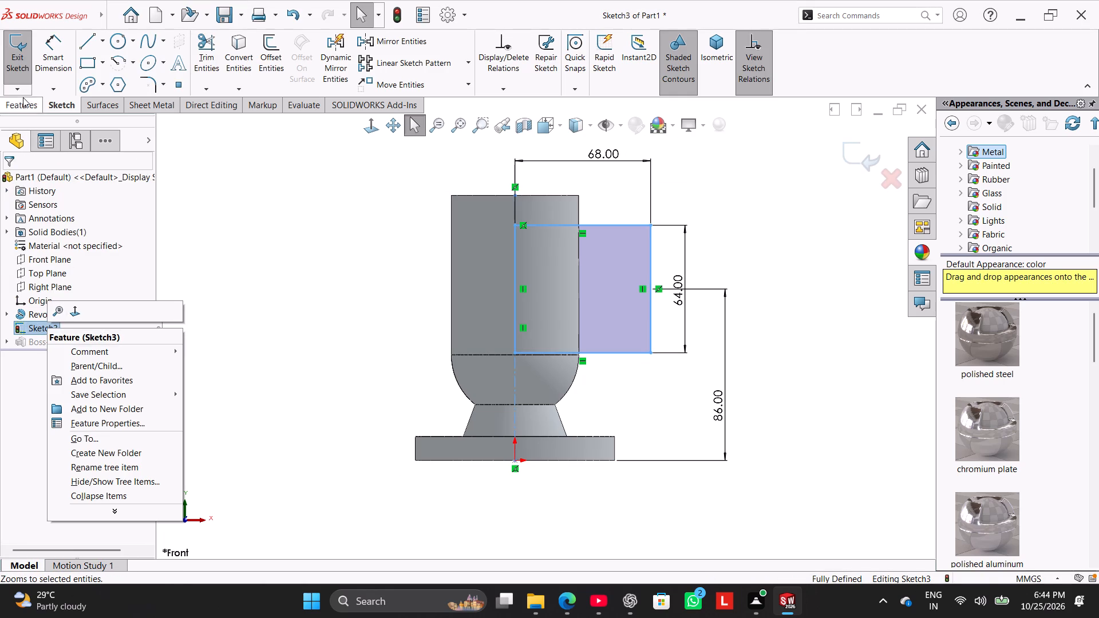
pyautogui.click(24, 101)
pyautogui.click(31, 74)
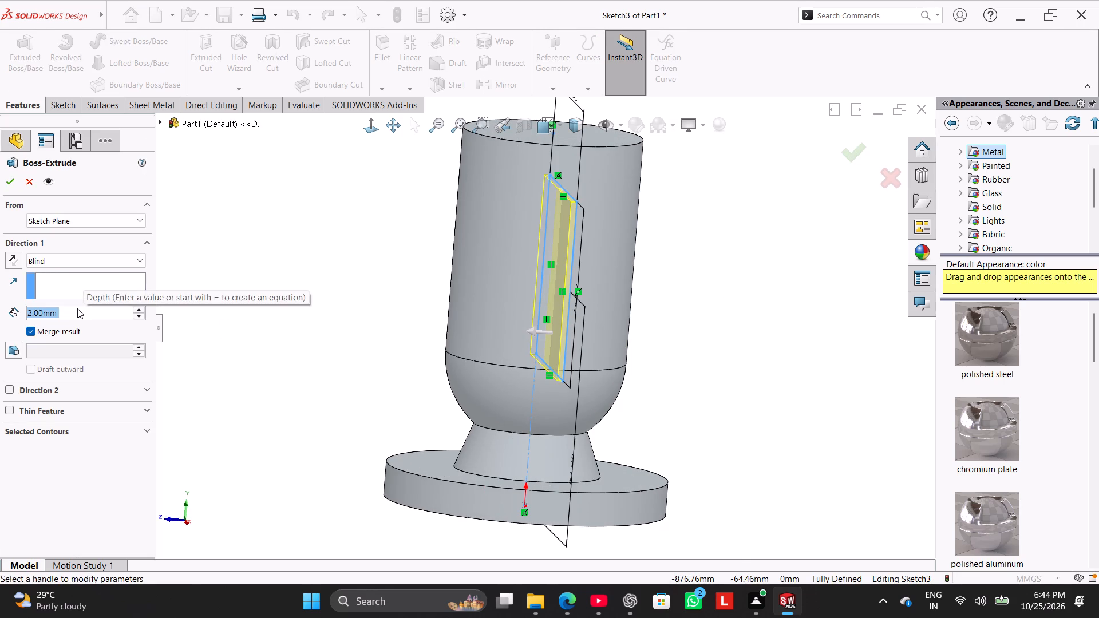
pyautogui.write('64')
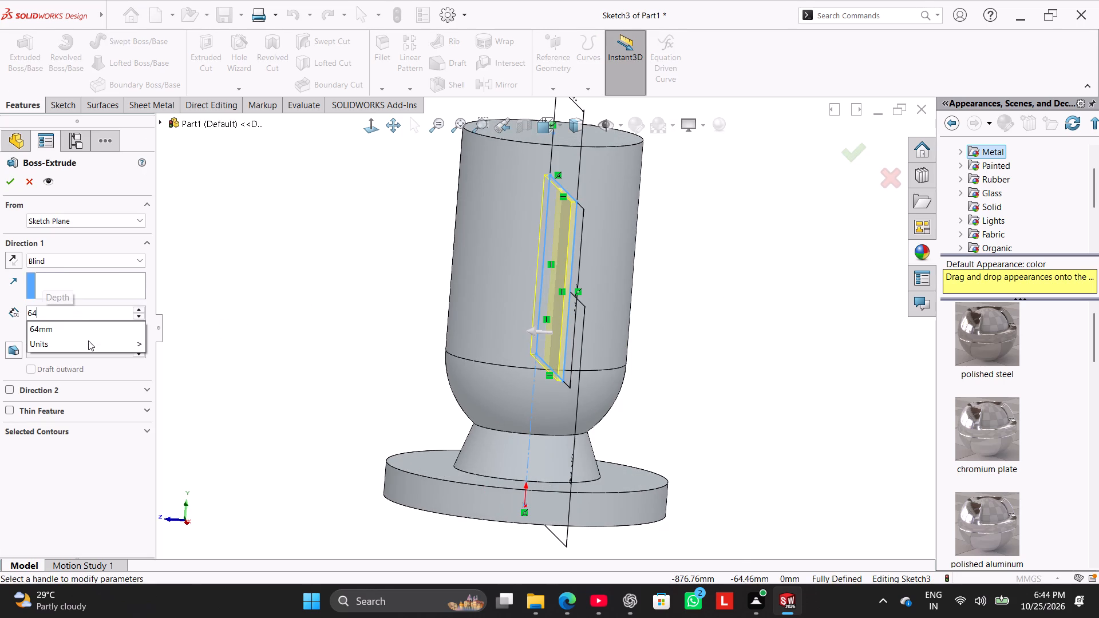
pyautogui.press('Return')
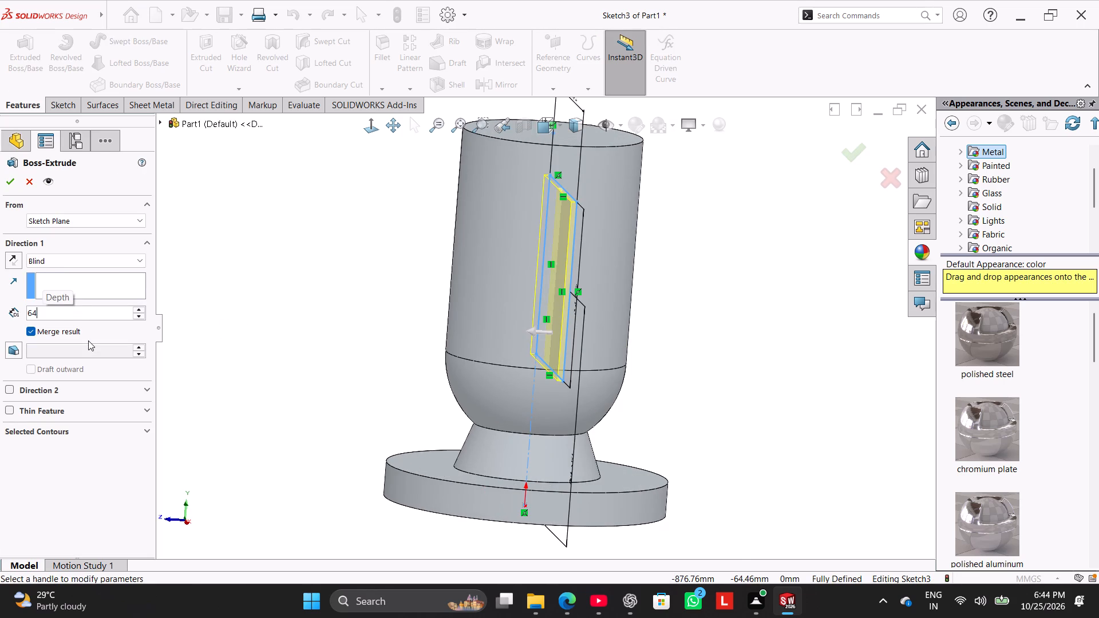
pyautogui.click(132, 253)
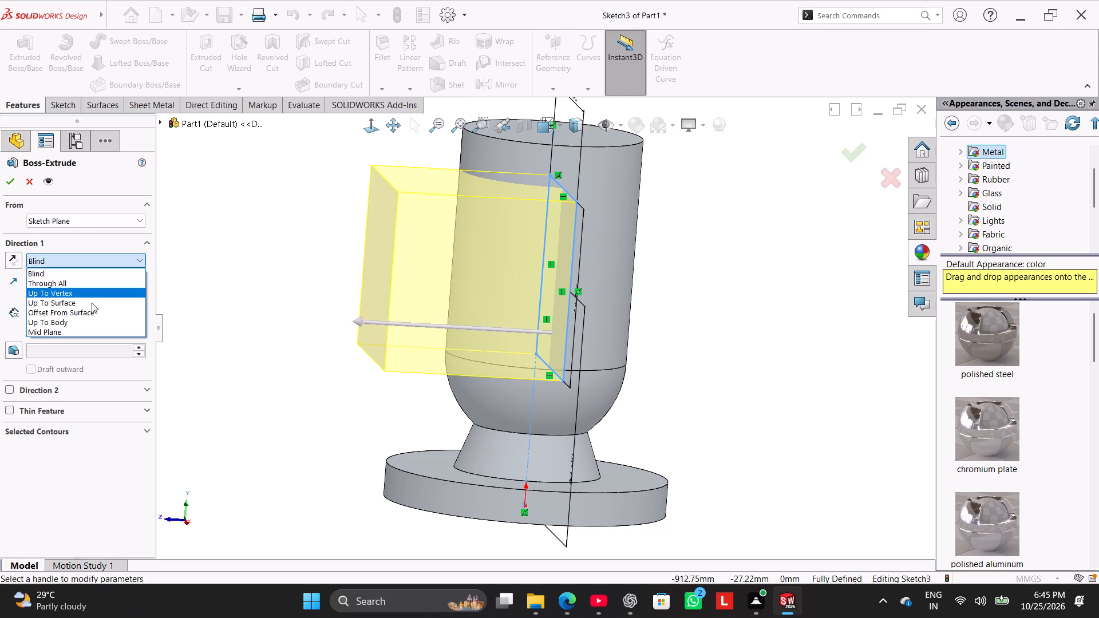
pyautogui.click(107, 336)
pyautogui.click(101, 330)
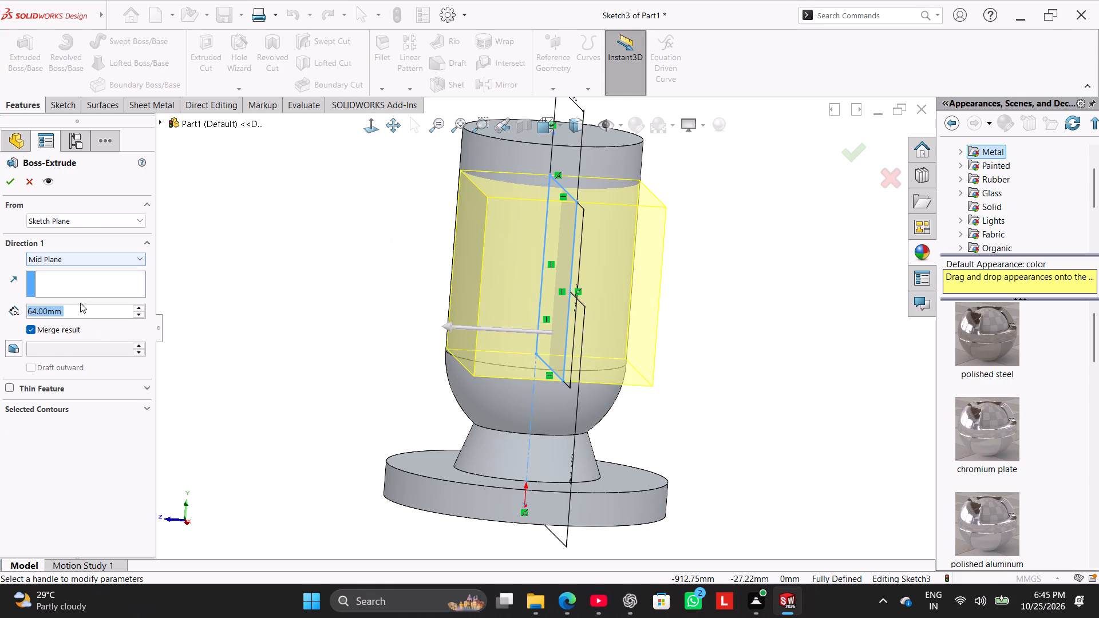
pyautogui.click(8, 180)
pyautogui.click(271, 233)
# Fillet the four long edges of the side-branch block that run outward from the cylinder with an 8 mm radius.
pyautogui.moveTo(319, 308); pyautogui.dragTo(373, 371, button='middle')
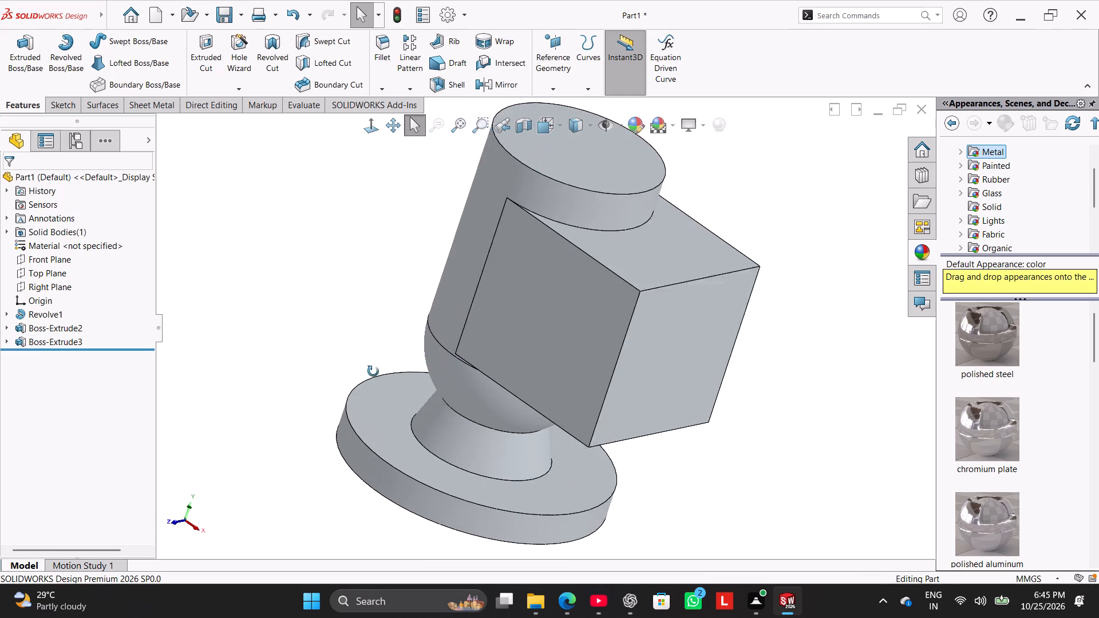
pyautogui.moveTo(373, 371); pyautogui.dragTo(350, 345, button='middle')
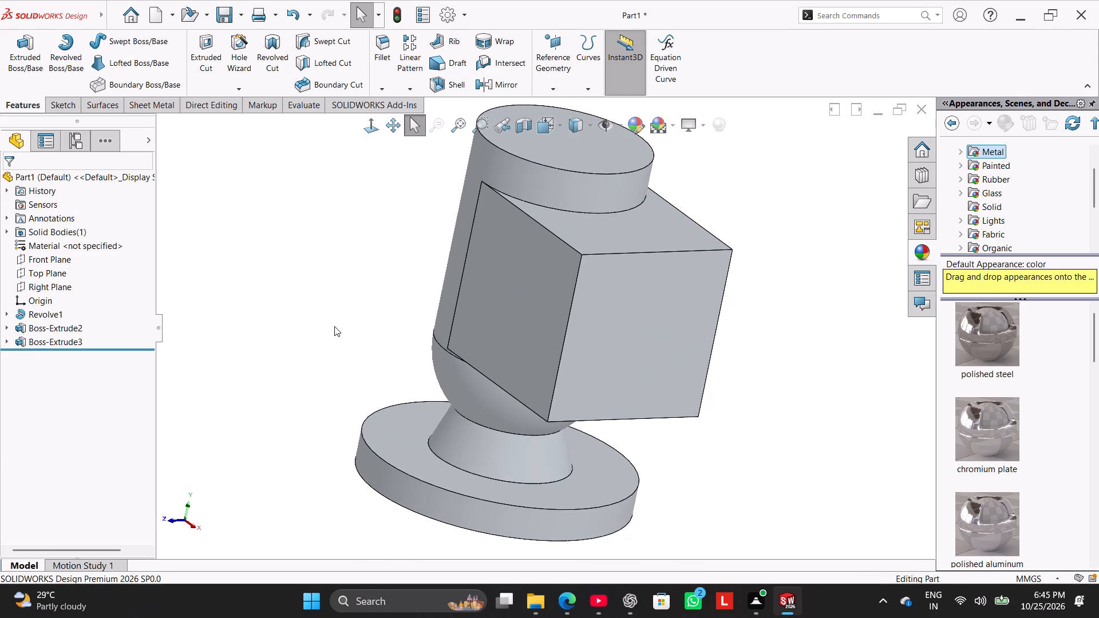
pyautogui.click(334, 326)
pyautogui.moveTo(334, 326); pyautogui.dragTo(299, 303, button='middle')
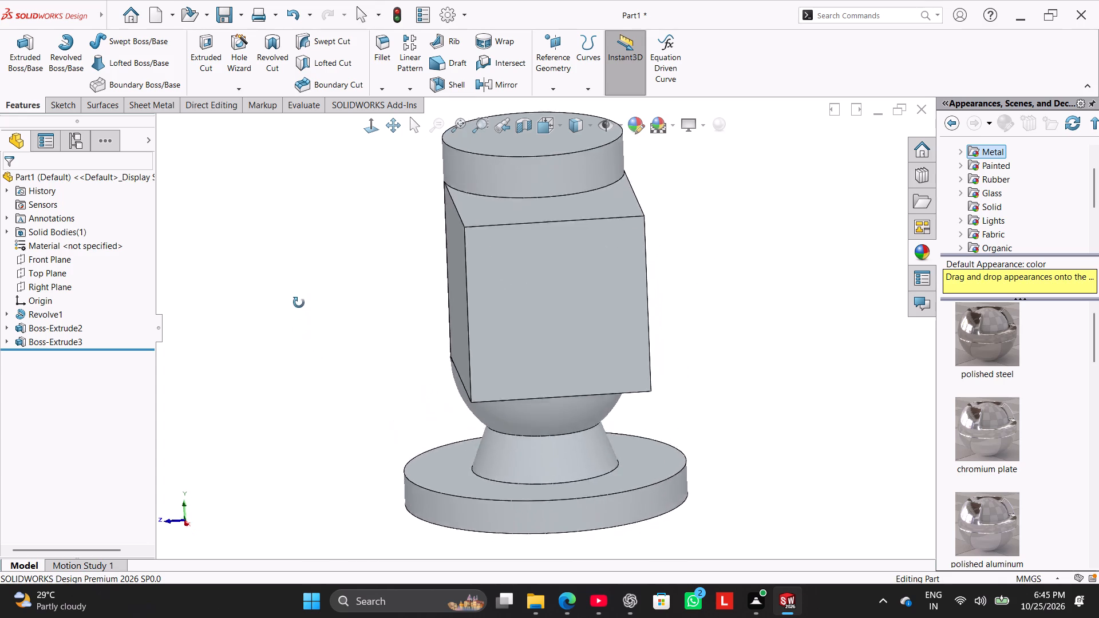
pyautogui.moveTo(299, 303); pyautogui.dragTo(219, 242, button='middle')
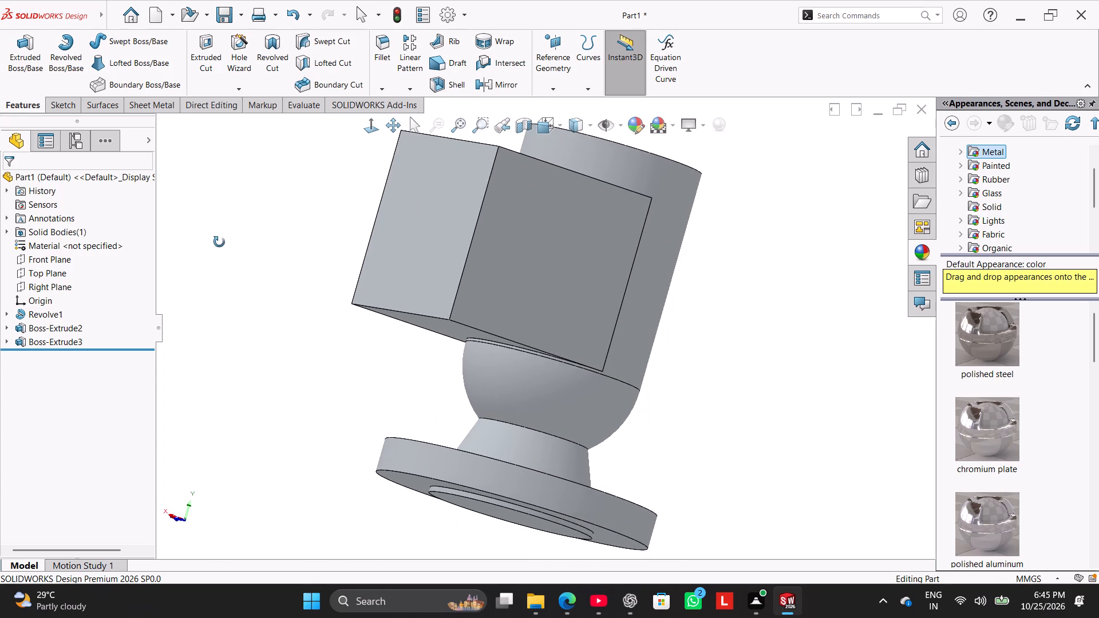
pyautogui.moveTo(219, 242); pyautogui.dragTo(337, 343, button='middle')
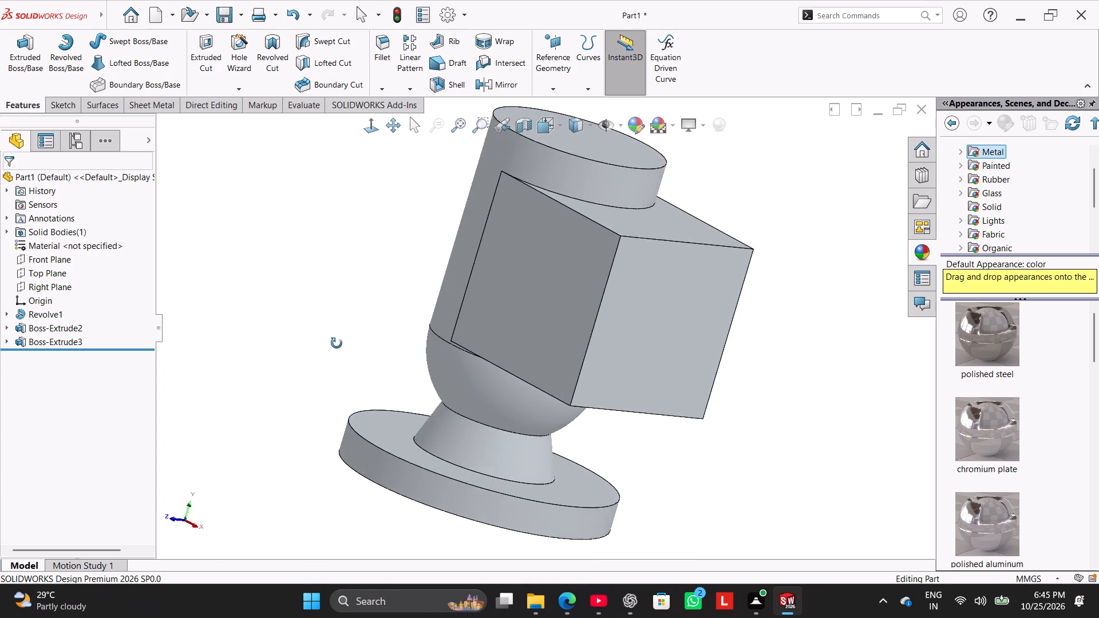
pyautogui.moveTo(337, 343); pyautogui.dragTo(330, 342, button='middle')
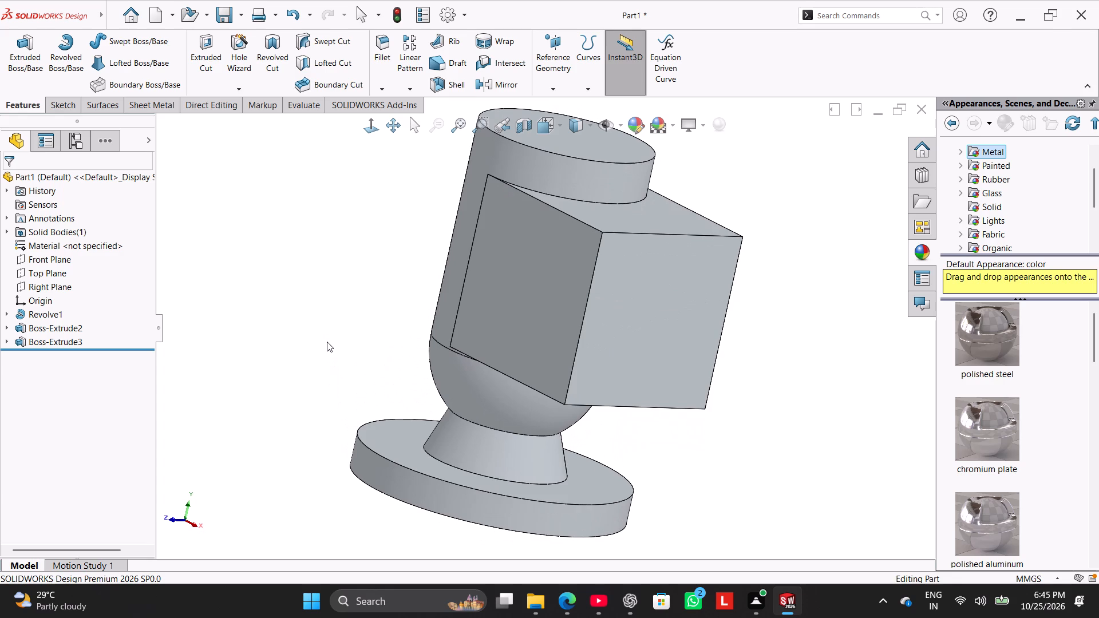
pyautogui.moveTo(377, 45); pyautogui.dragTo(377, 51)
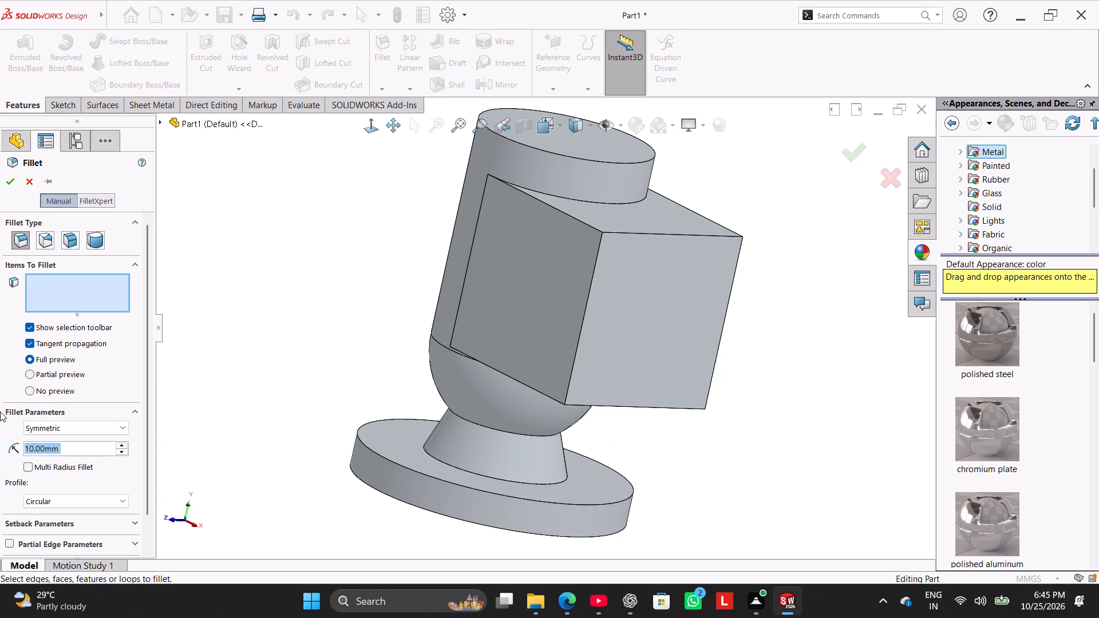
pyautogui.press('8')
pyautogui.press('Return')
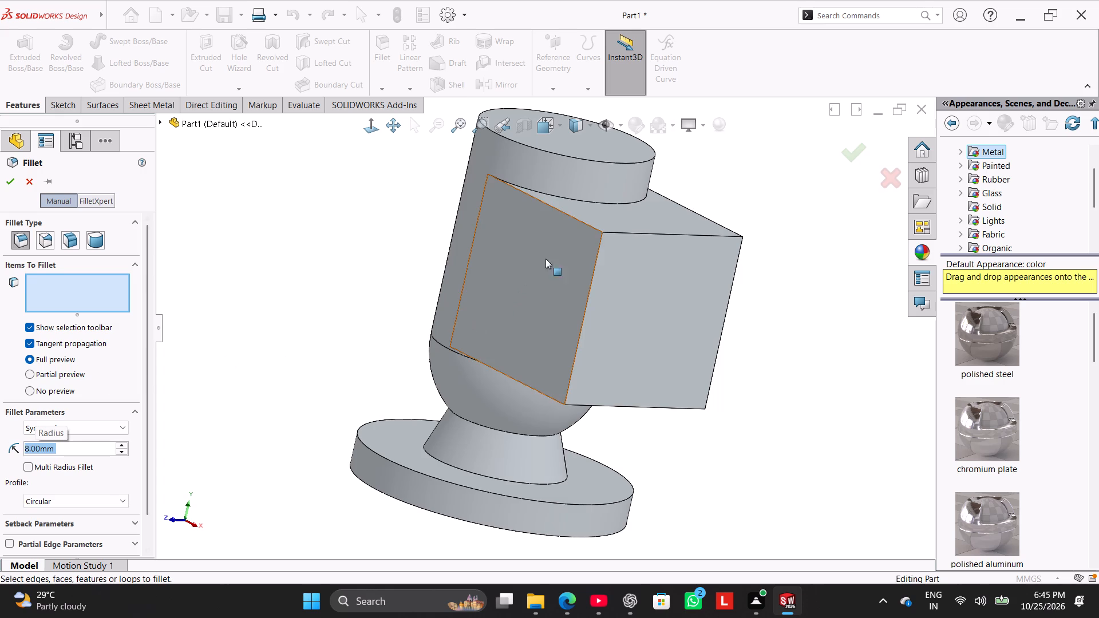
pyautogui.click(579, 220)
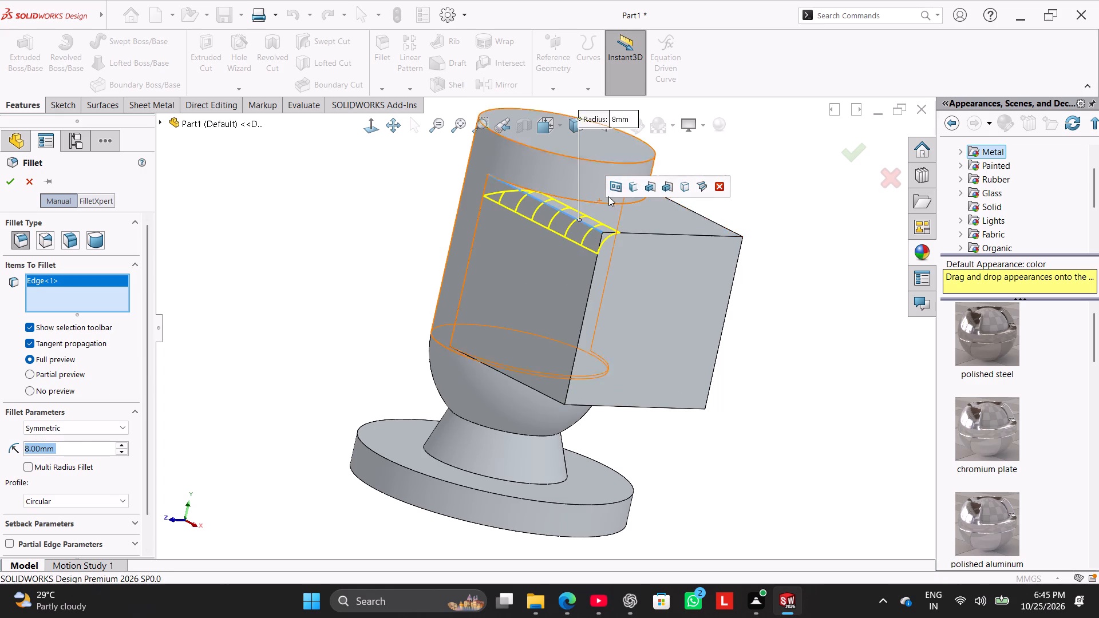
pyautogui.click(634, 185)
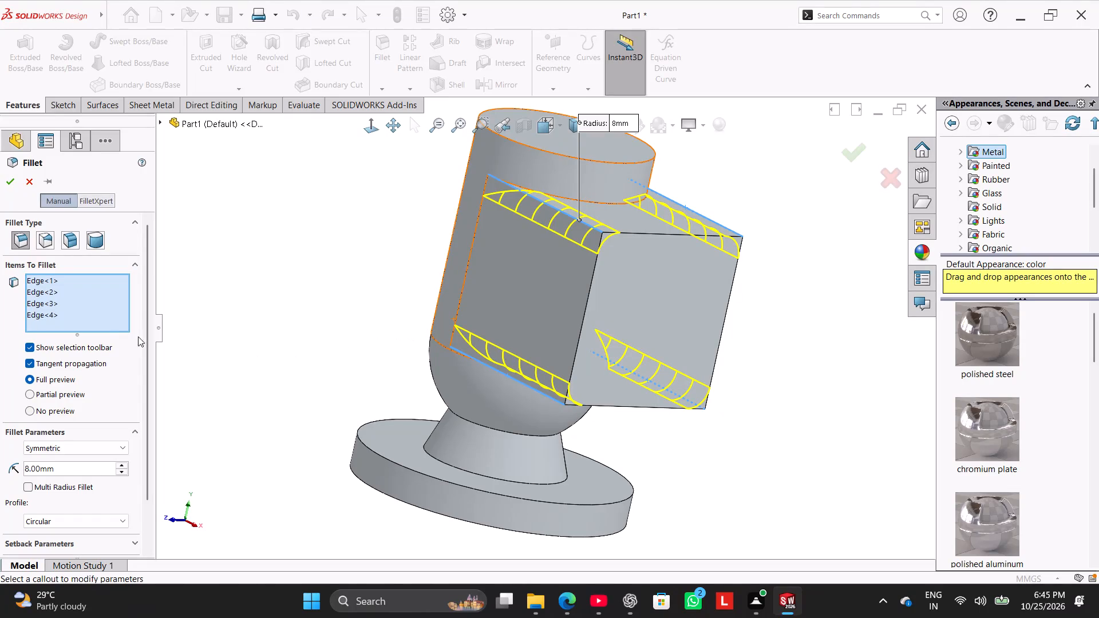
pyautogui.click(16, 178)
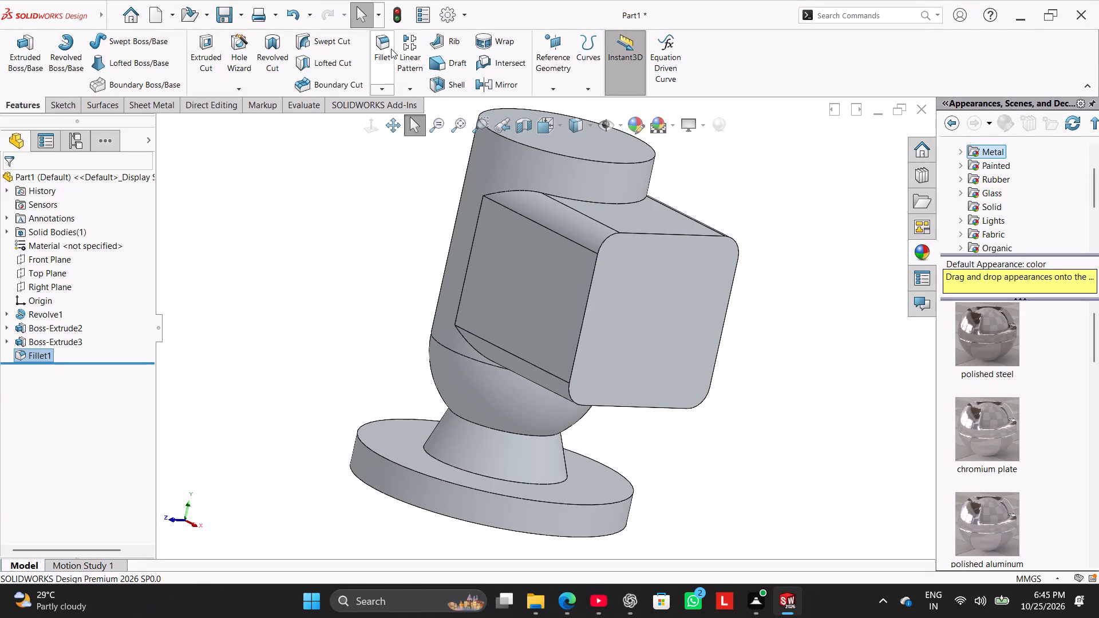
# Fillet all edges around the side-branch block's outer end face with an 8 mm radius.
pyautogui.click(391, 49)
pyautogui.click(626, 319)
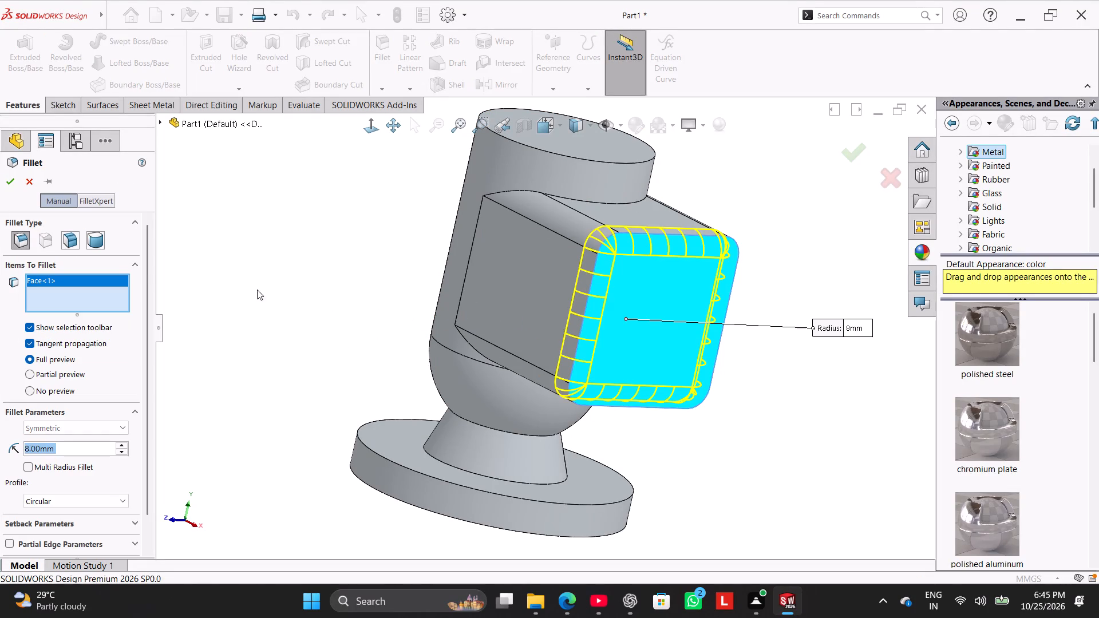
pyautogui.click(11, 183)
pyautogui.click(275, 220)
# Start a new sketch on the side-branch block's flat front side face.
pyautogui.moveTo(247, 342); pyautogui.dragTo(283, 333, button='right')
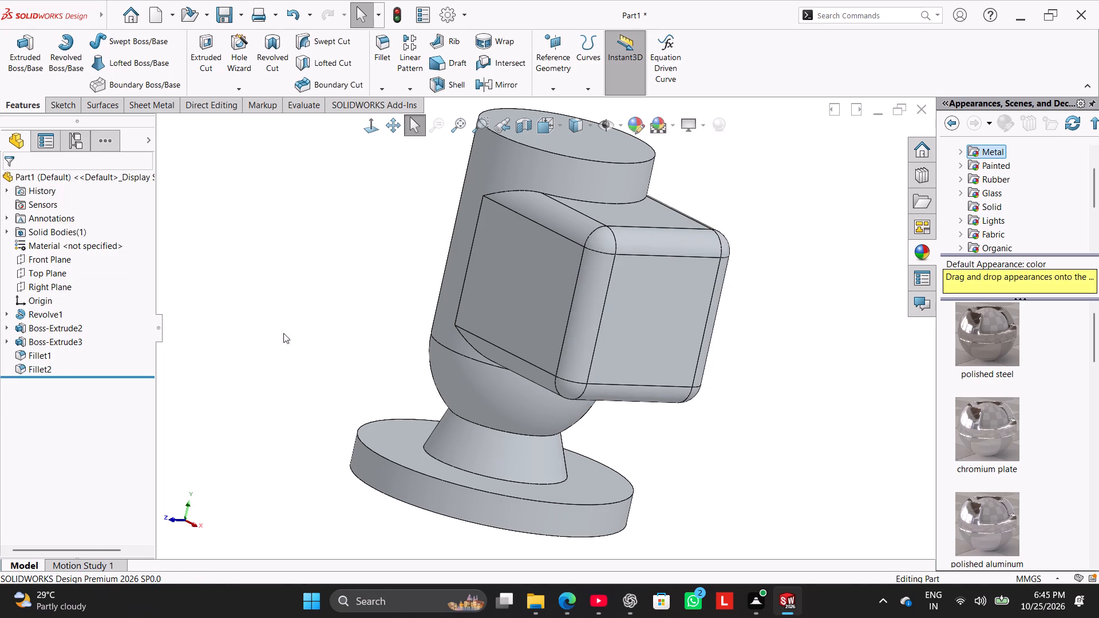
pyautogui.moveTo(283, 333); pyautogui.dragTo(417, 298, button='right')
pyautogui.moveTo(261, 363); pyautogui.dragTo(492, 229, button='right')
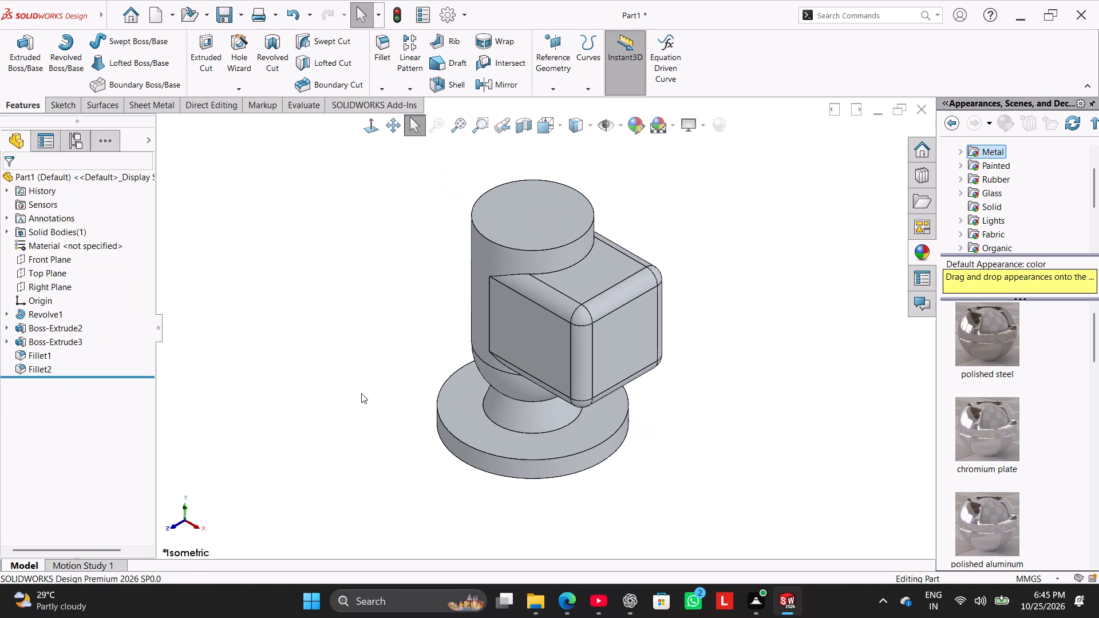
pyautogui.rightClick(525, 340)
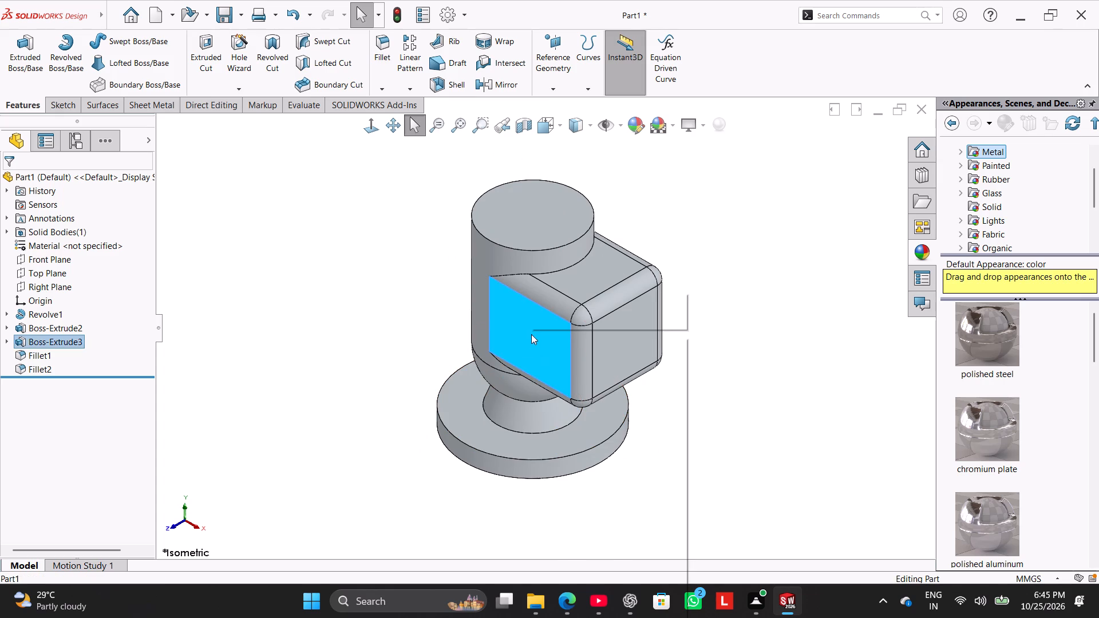
pyautogui.click(553, 320)
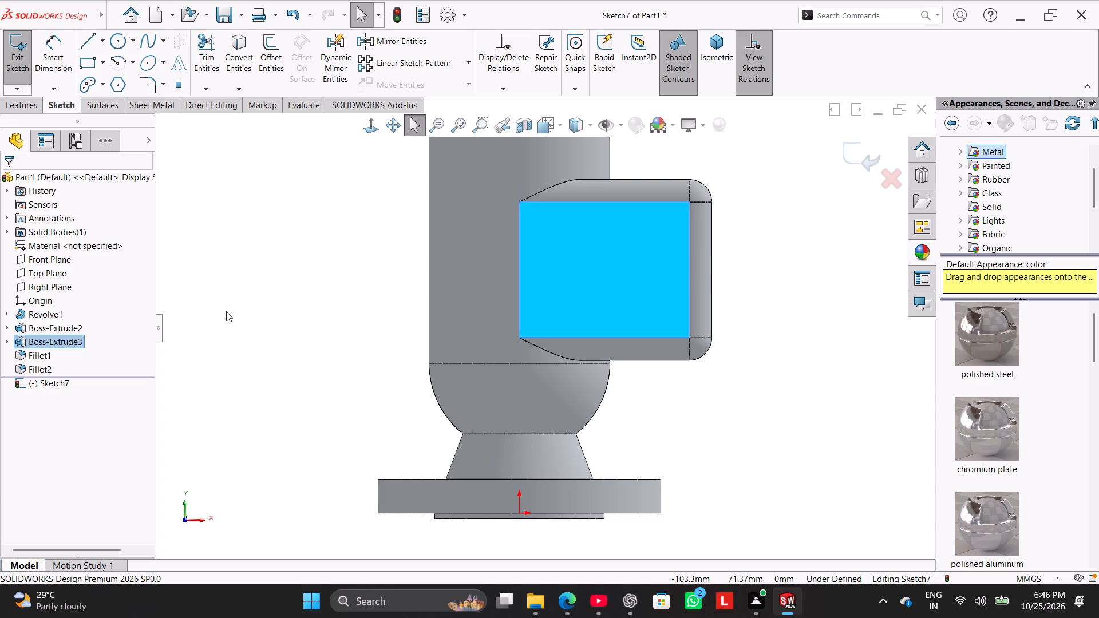
# Sketch a circle of about 32 mm radius on the block's front face and move its centre slightly down.
pyautogui.click(119, 43)
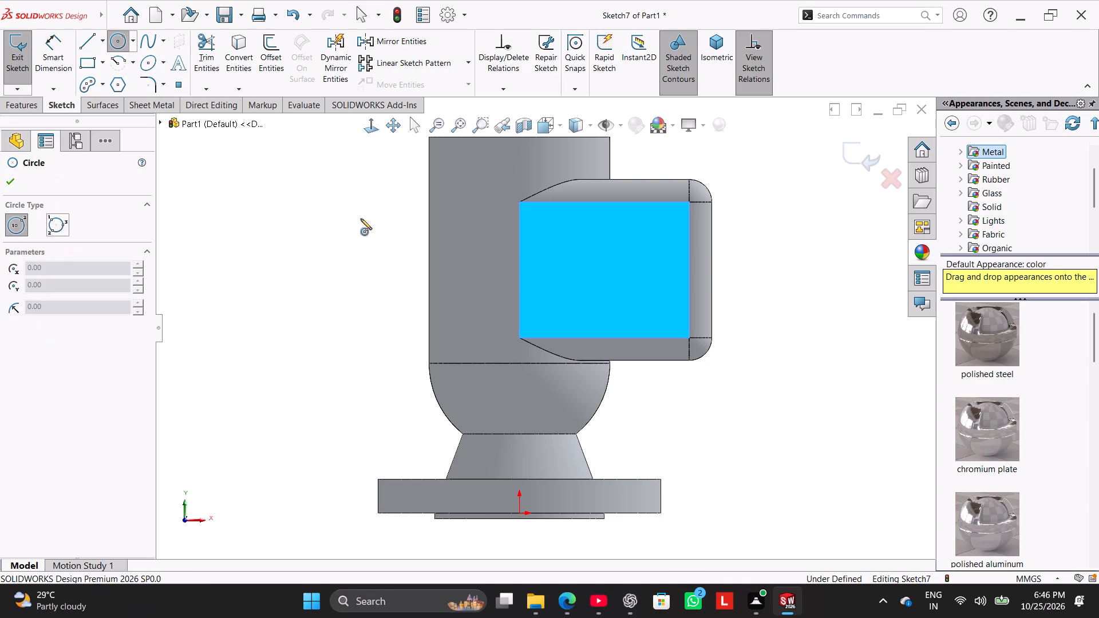
pyautogui.click(621, 266)
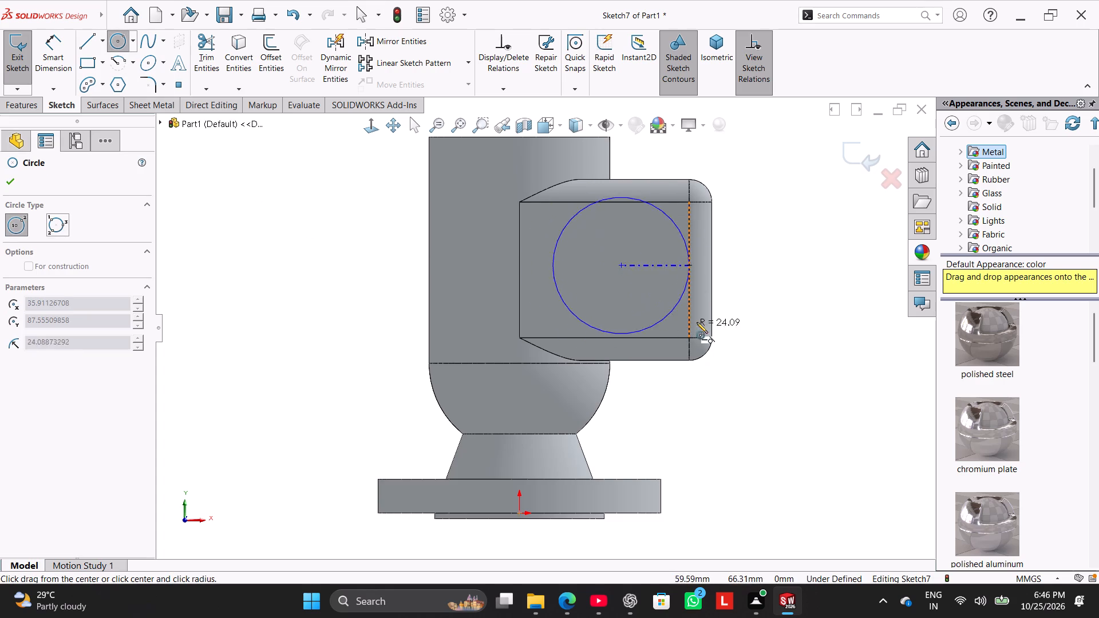
pyautogui.click(714, 271)
pyautogui.rightClick(767, 219)
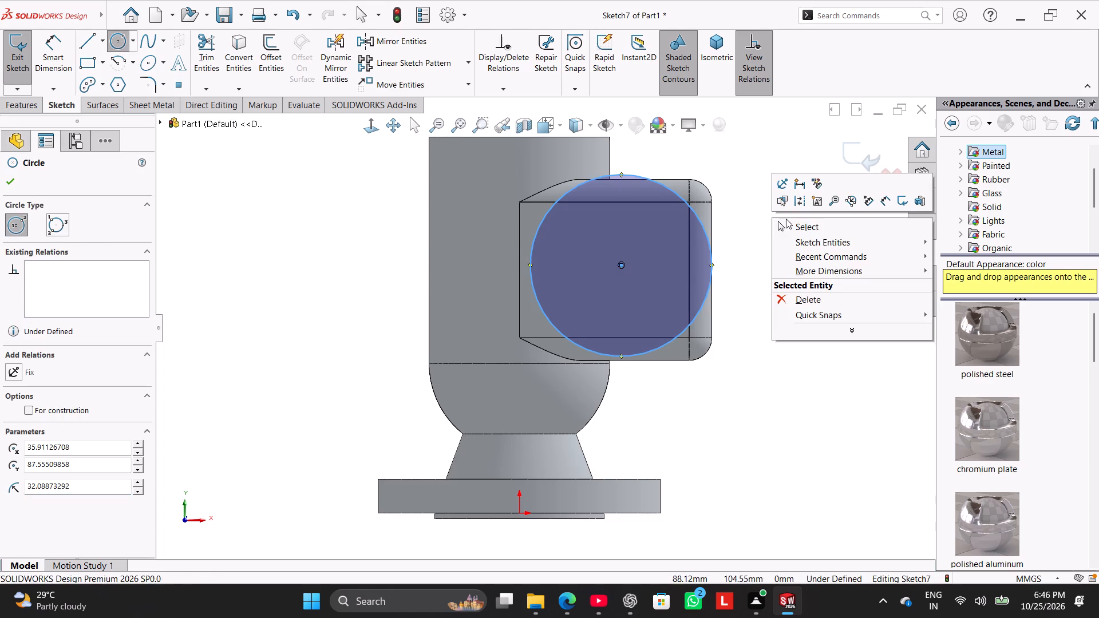
pyautogui.click(790, 225)
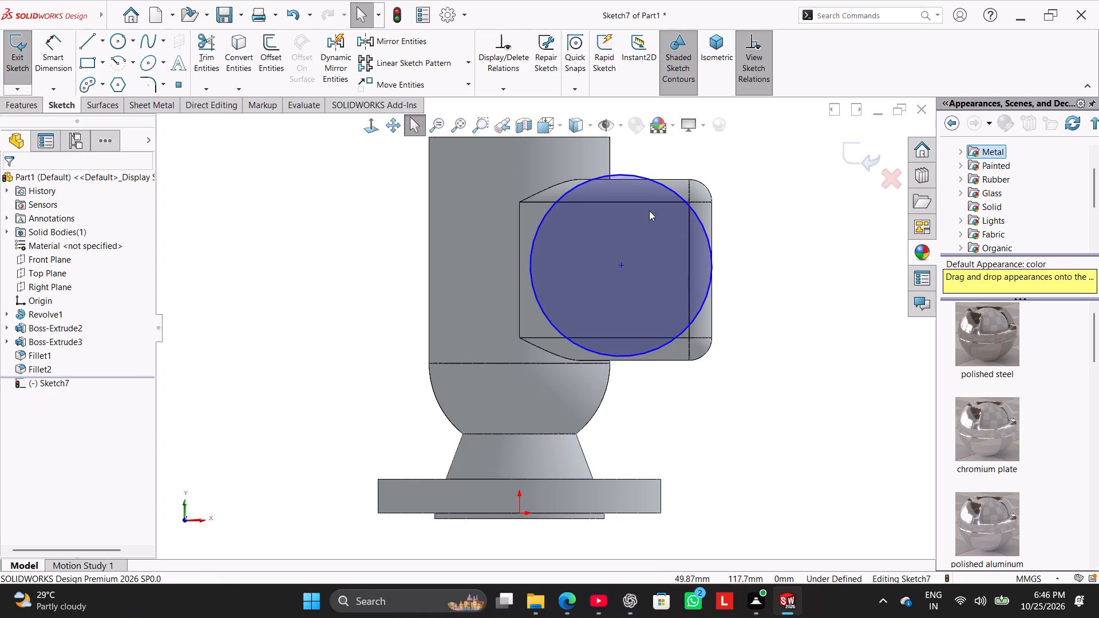
pyautogui.moveTo(624, 263); pyautogui.dragTo(624, 282)
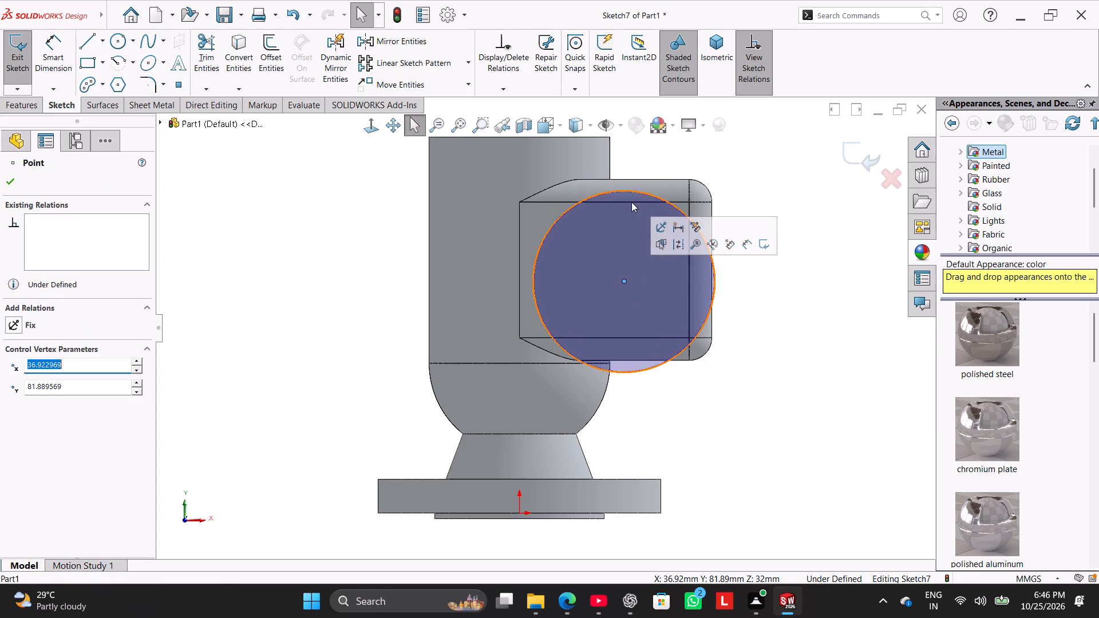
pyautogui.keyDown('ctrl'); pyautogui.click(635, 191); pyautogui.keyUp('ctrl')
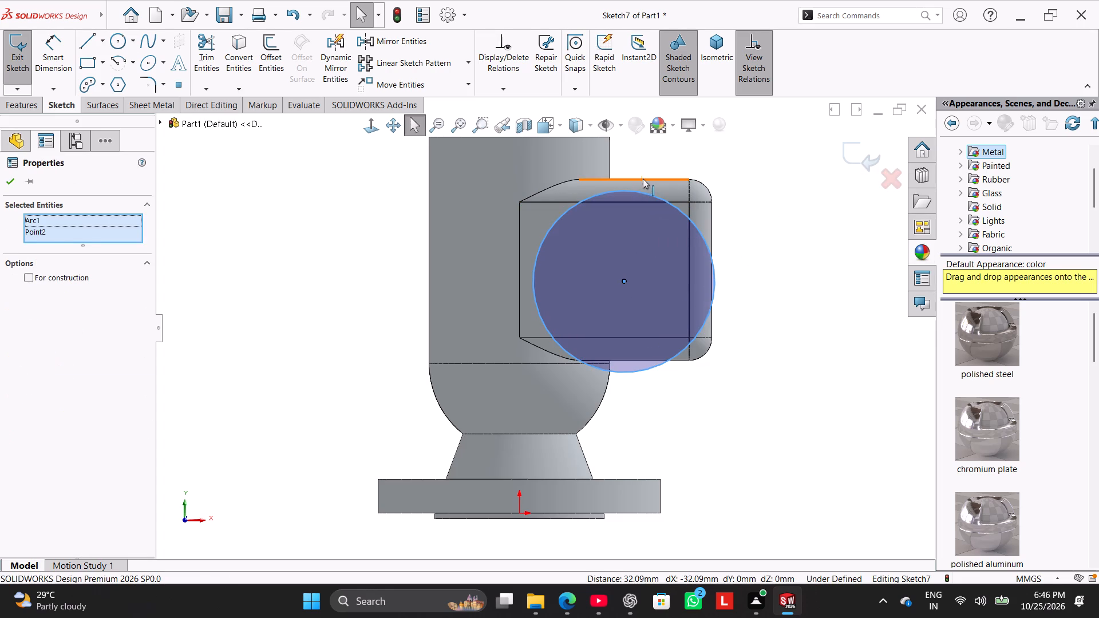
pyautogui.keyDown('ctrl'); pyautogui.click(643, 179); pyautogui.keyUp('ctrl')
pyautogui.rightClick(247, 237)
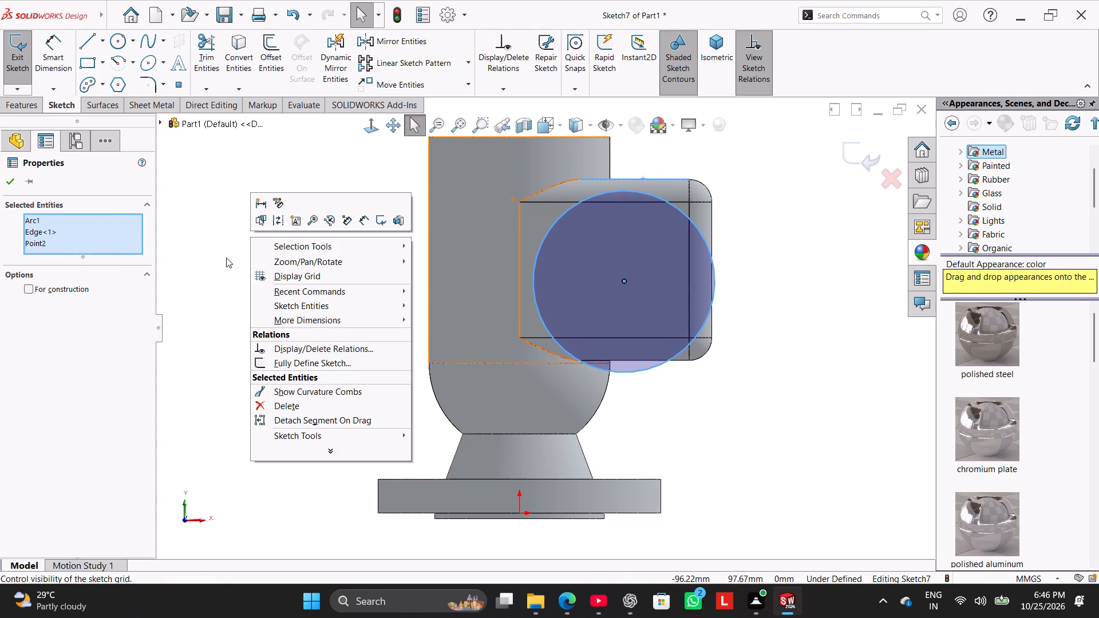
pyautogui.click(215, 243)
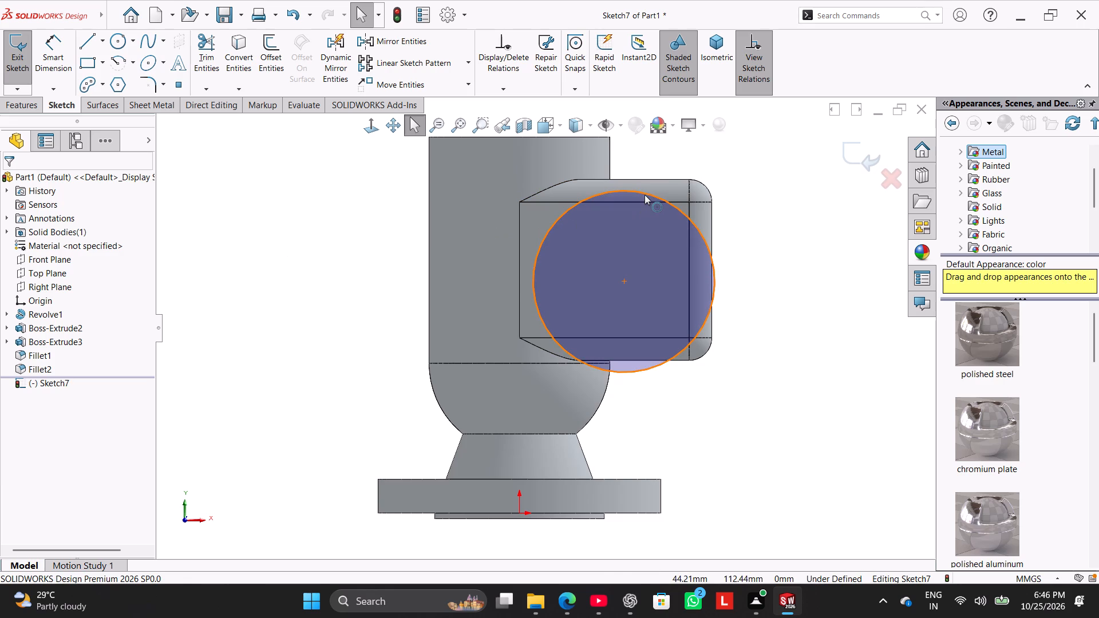
# Make the circle tangent to the upper and lower horizontal edges of the side-branch block.
pyautogui.keyDown('ctrl'); pyautogui.click(645, 195); pyautogui.keyUp('ctrl')
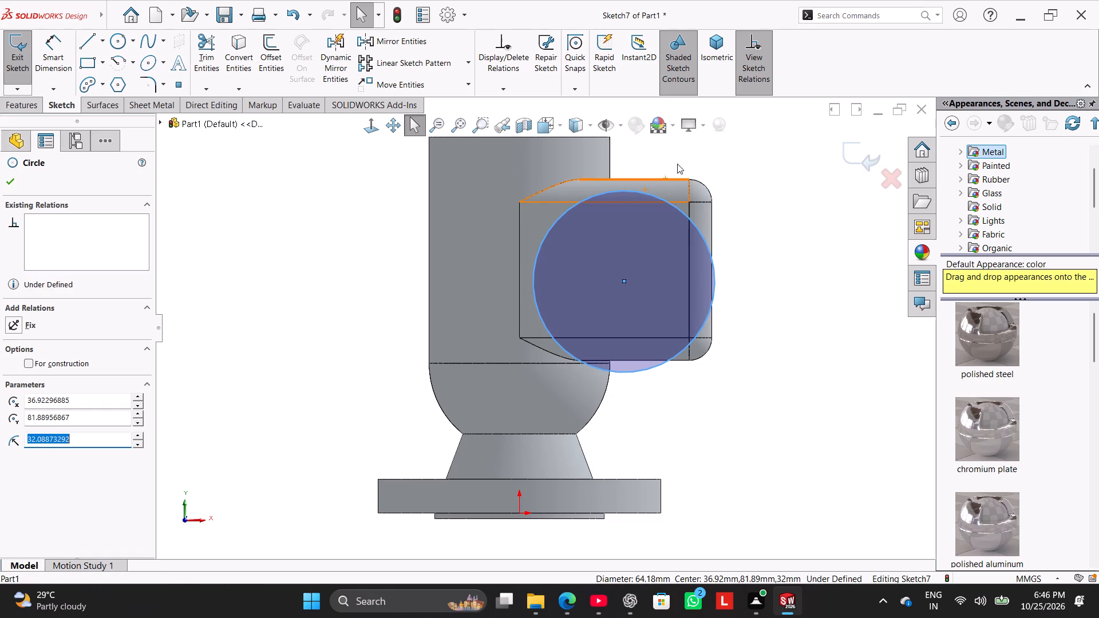
pyautogui.keyDown('ctrl'); pyautogui.click(675, 178); pyautogui.keyUp('ctrl')
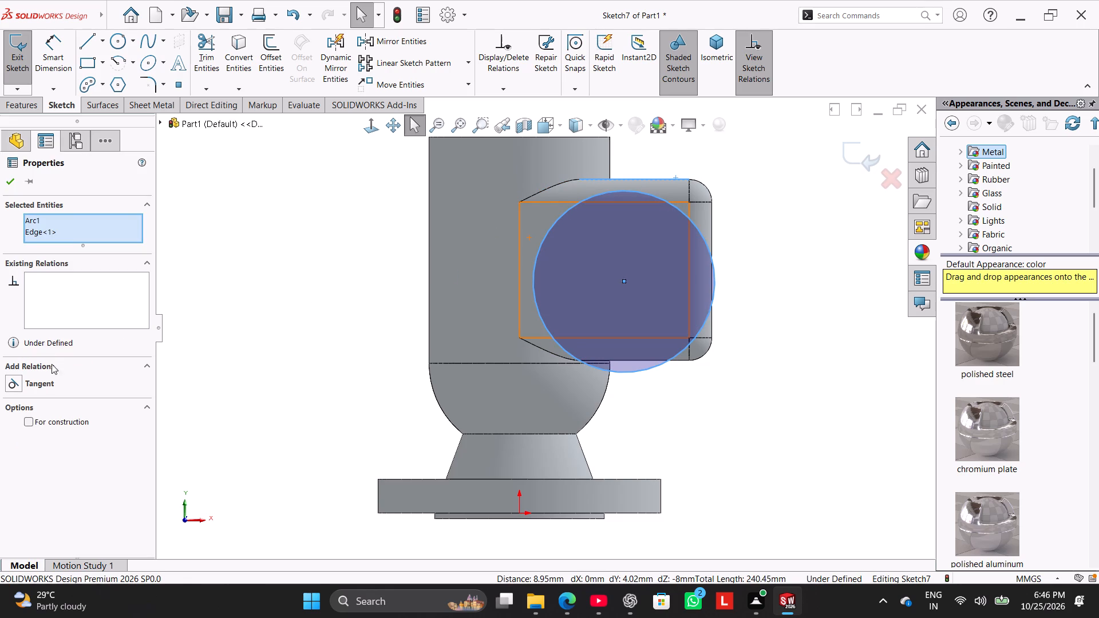
pyautogui.click(48, 382)
pyautogui.click(298, 307)
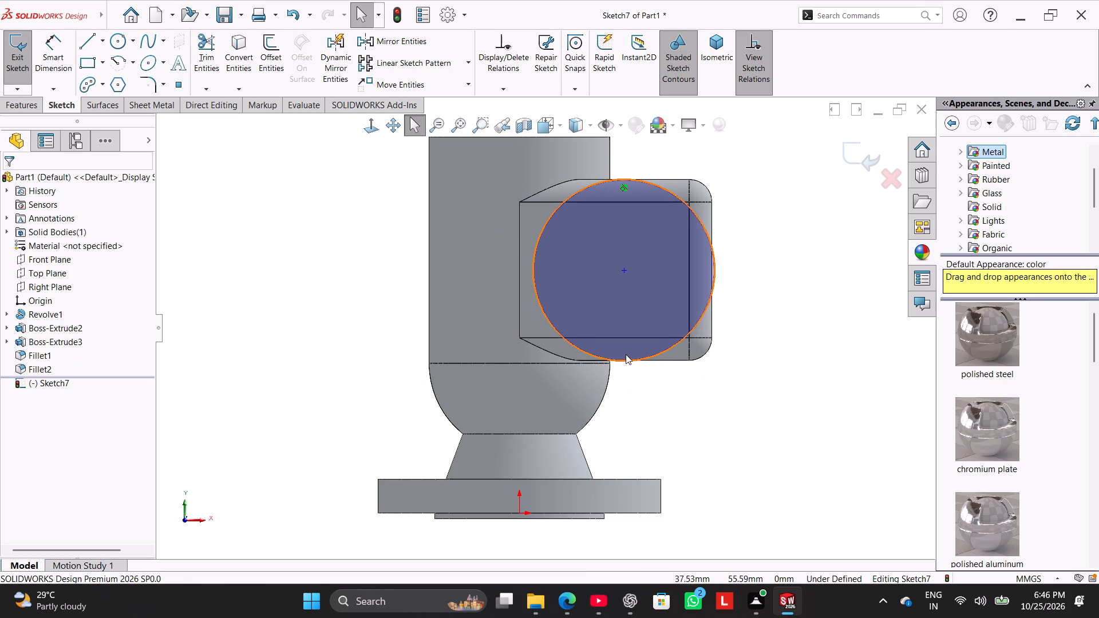
pyautogui.moveTo(637, 362); pyautogui.dragTo(647, 326)
pyautogui.click(655, 422)
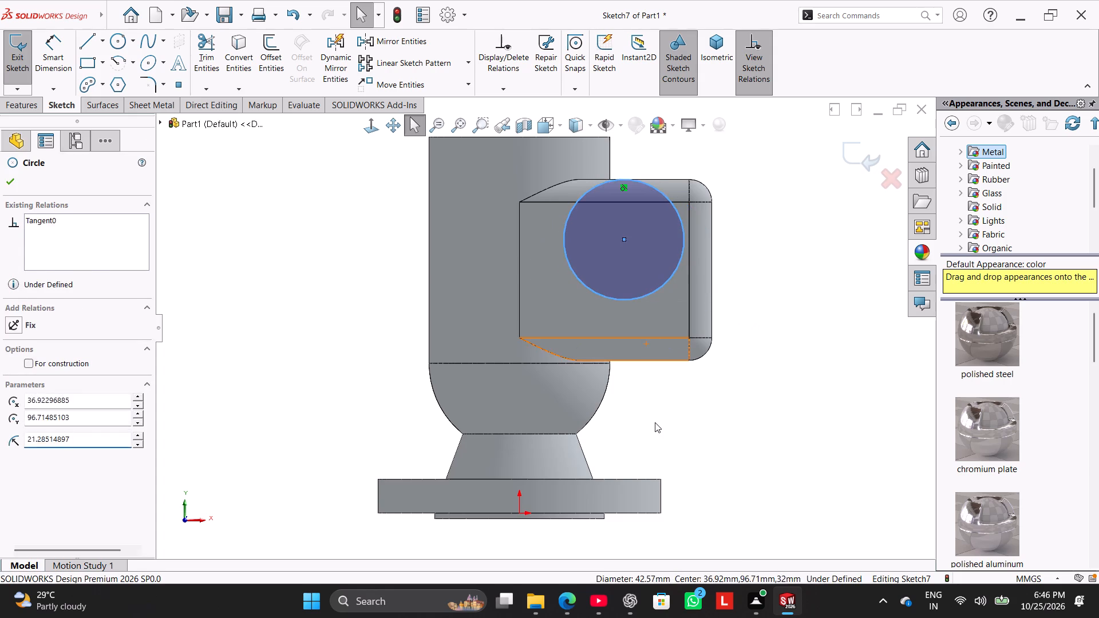
pyautogui.scroll(-2, 670, 318)
pyautogui.keyDown('ctrl'); pyautogui.click(599, 294); pyautogui.keyUp('ctrl')
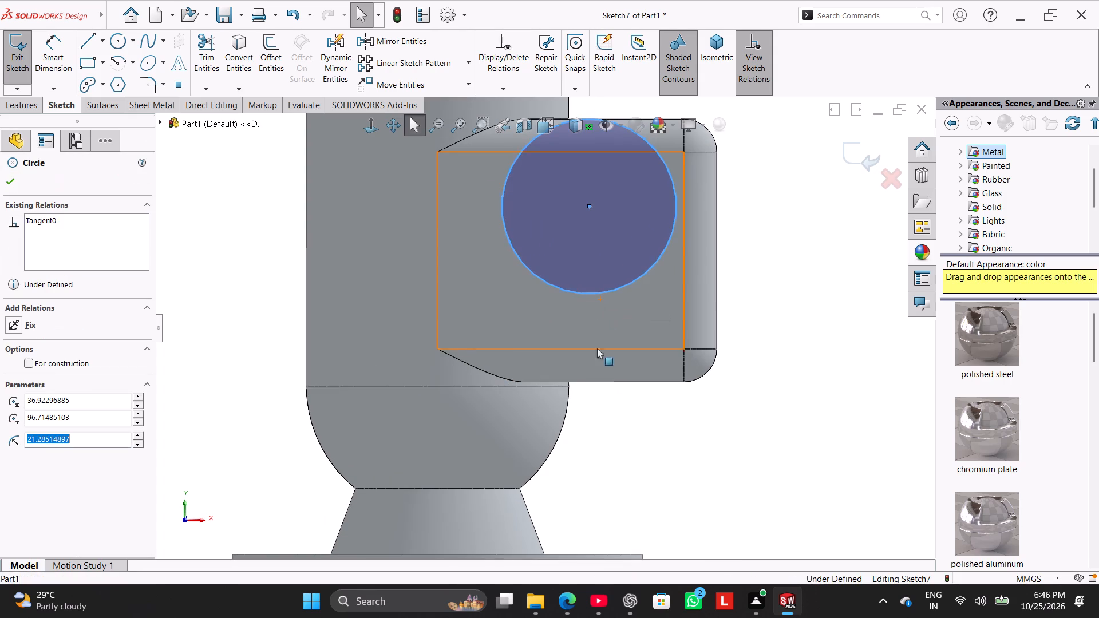
pyautogui.keyDown('ctrl'); pyautogui.click(602, 383); pyautogui.keyUp('ctrl')
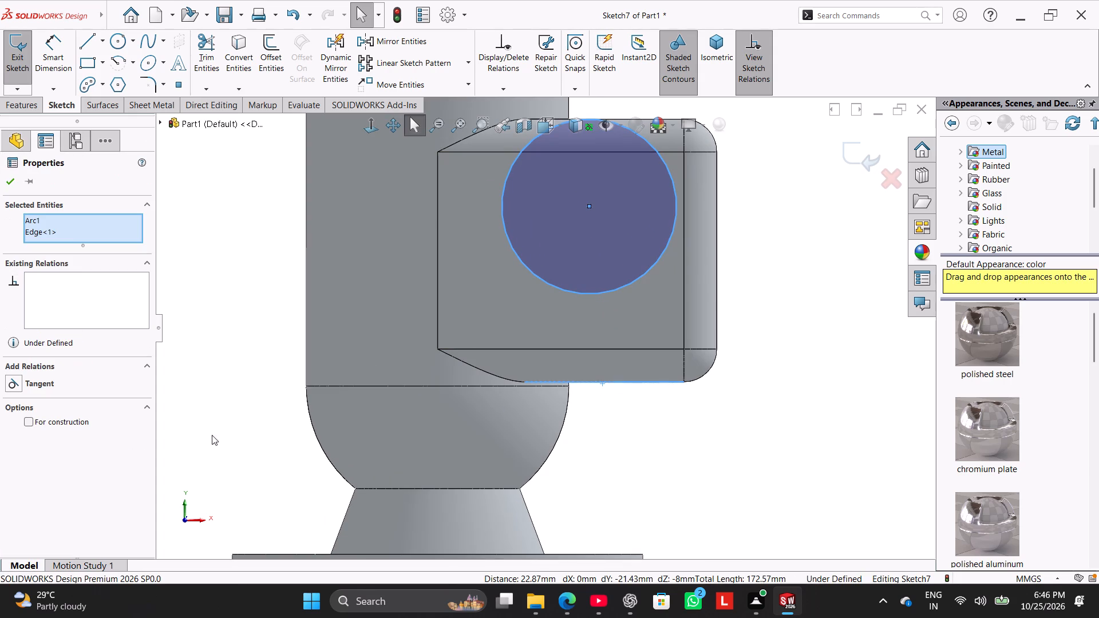
pyautogui.click(47, 385)
pyautogui.scroll(3, 578, 352)
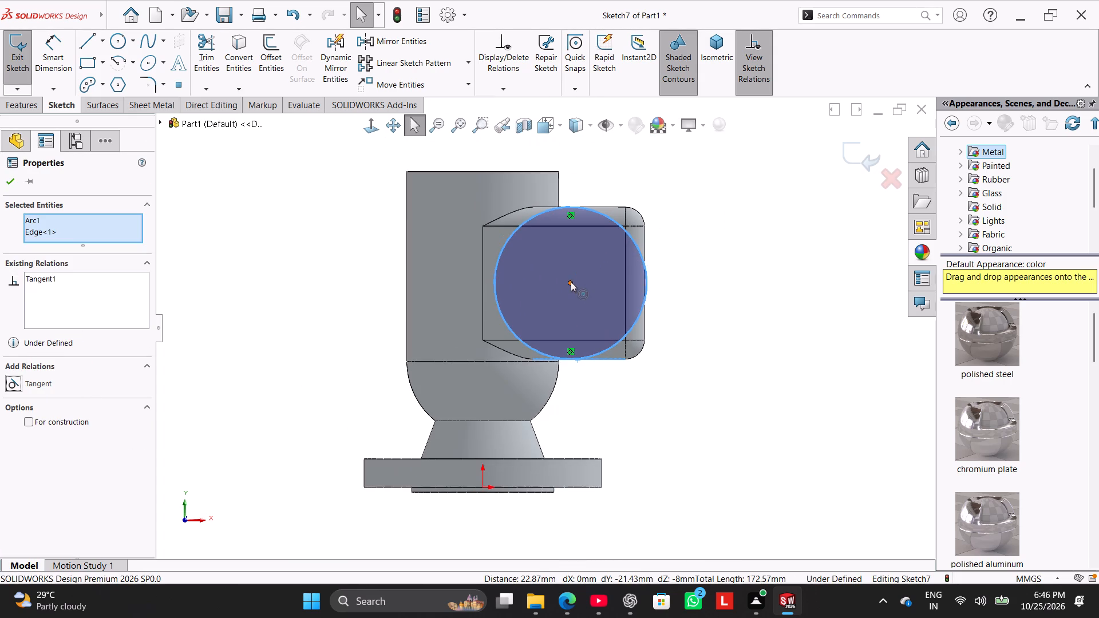
# Shift the circle's centre toward the main cylinder and make the circle tangent to the block's outer end edge.
pyautogui.moveTo(571, 281); pyautogui.dragTo(521, 290)
pyautogui.click(726, 356)
pyautogui.scroll(-4, 552, 289)
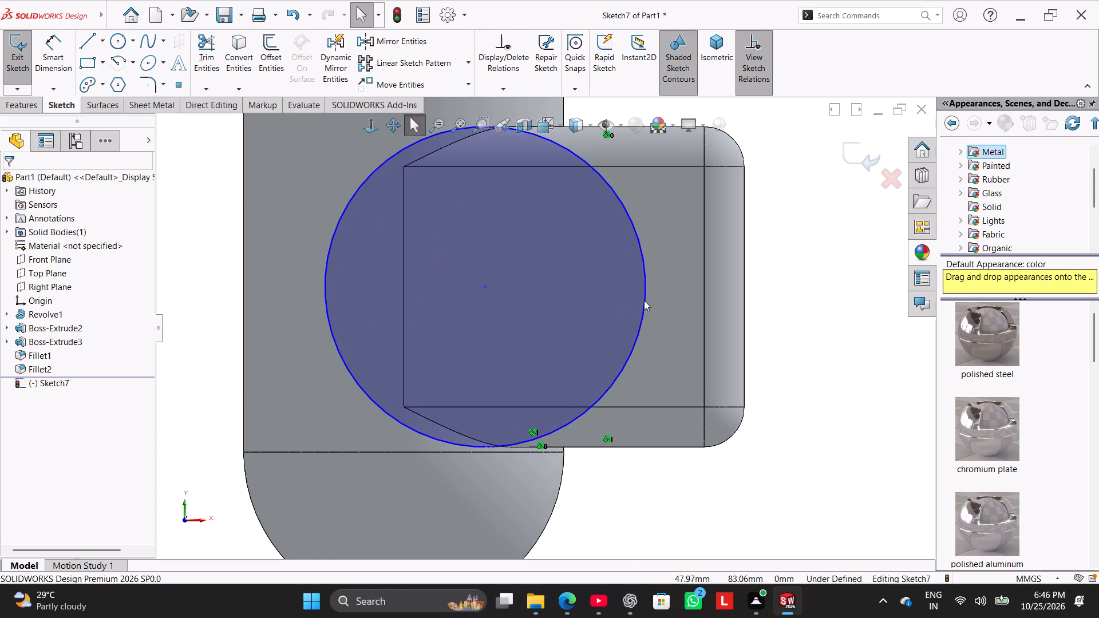
pyautogui.keyDown('ctrl'); pyautogui.click(645, 295); pyautogui.keyUp('ctrl')
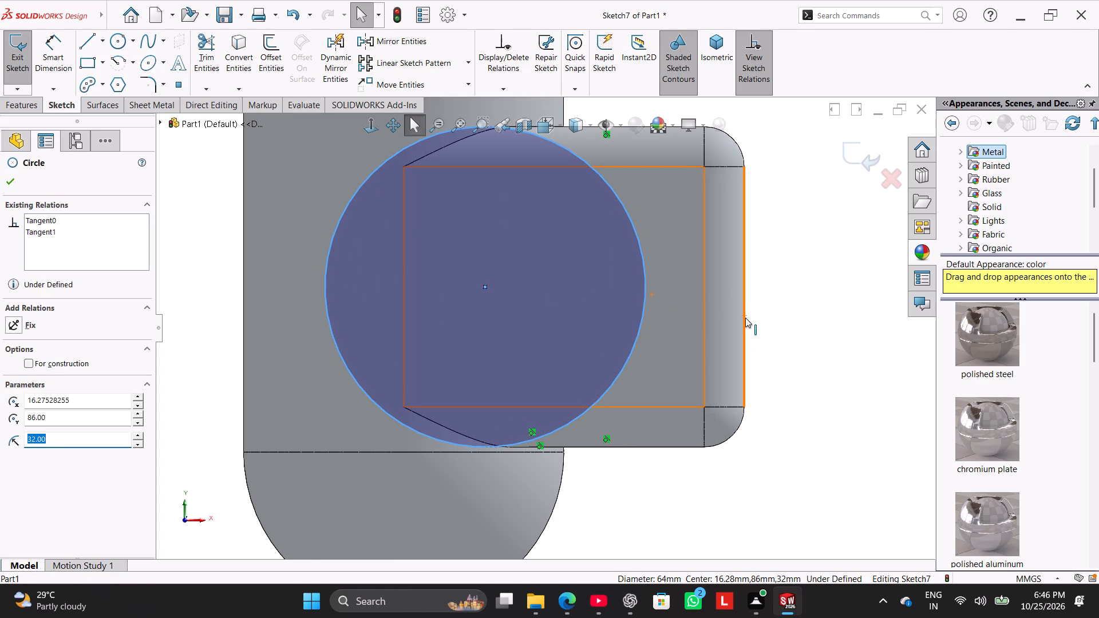
pyautogui.keyDown('ctrl'); pyautogui.click(745, 318); pyautogui.keyUp('ctrl')
pyautogui.click(38, 385)
pyautogui.scroll(3, 439, 353)
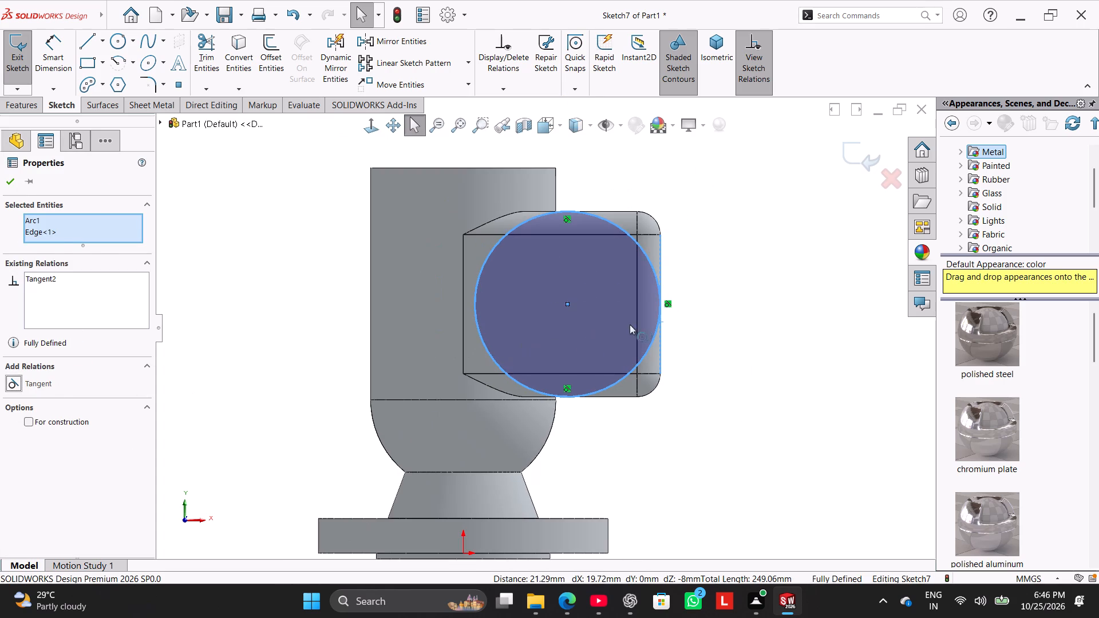
pyautogui.click(737, 310)
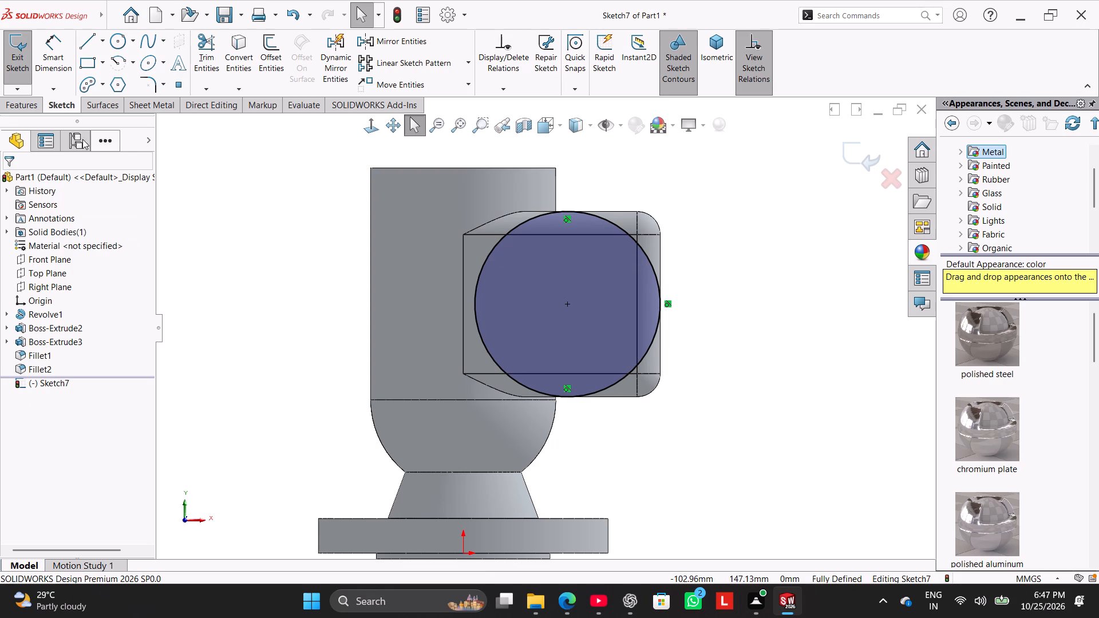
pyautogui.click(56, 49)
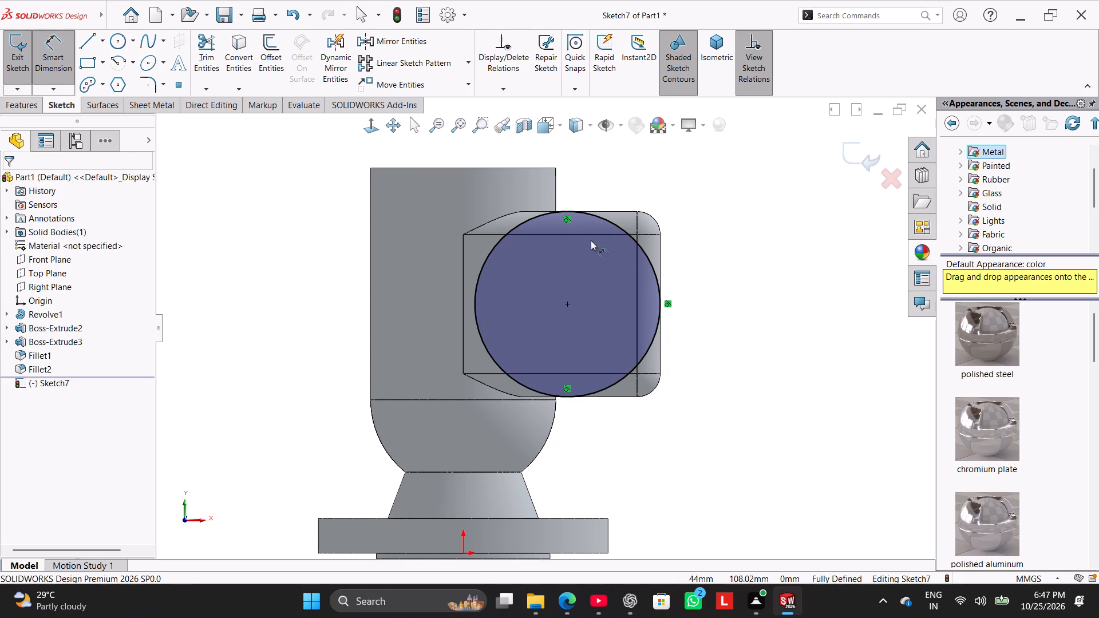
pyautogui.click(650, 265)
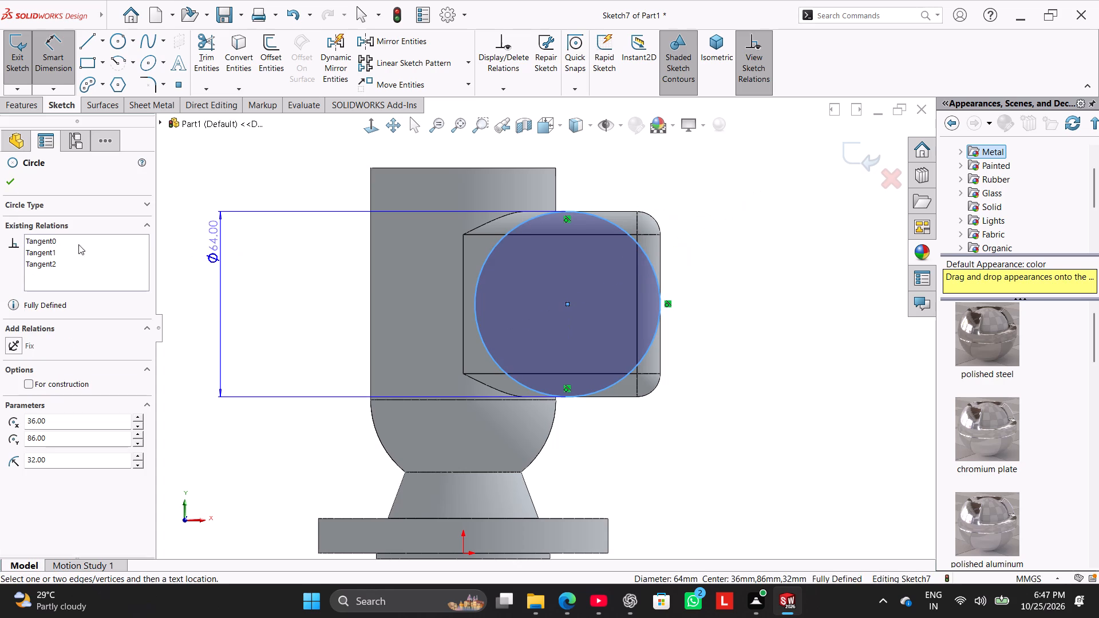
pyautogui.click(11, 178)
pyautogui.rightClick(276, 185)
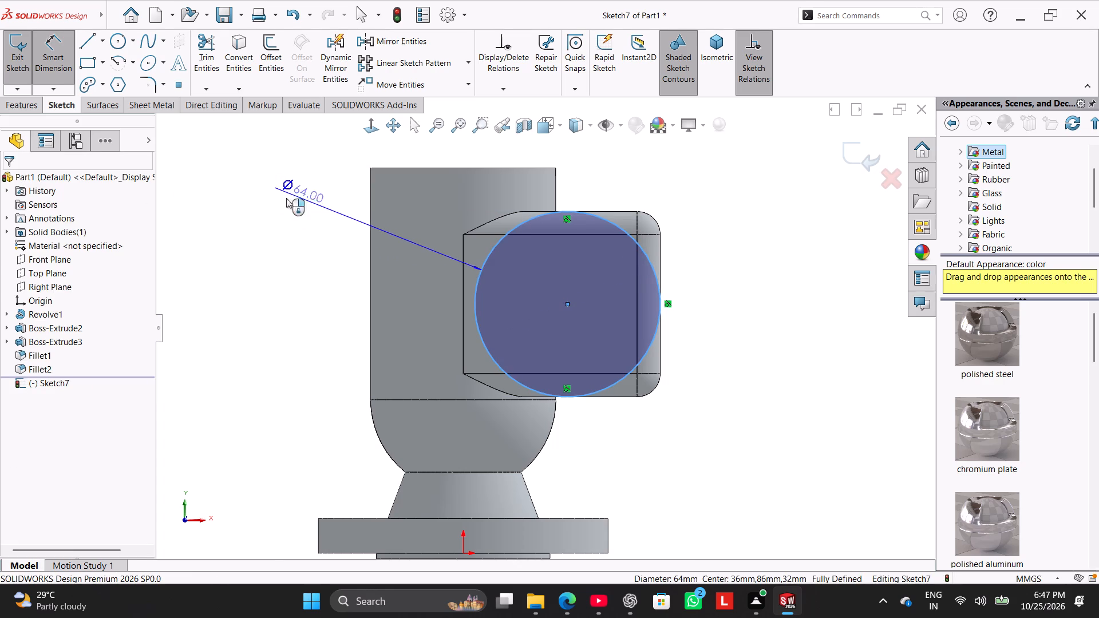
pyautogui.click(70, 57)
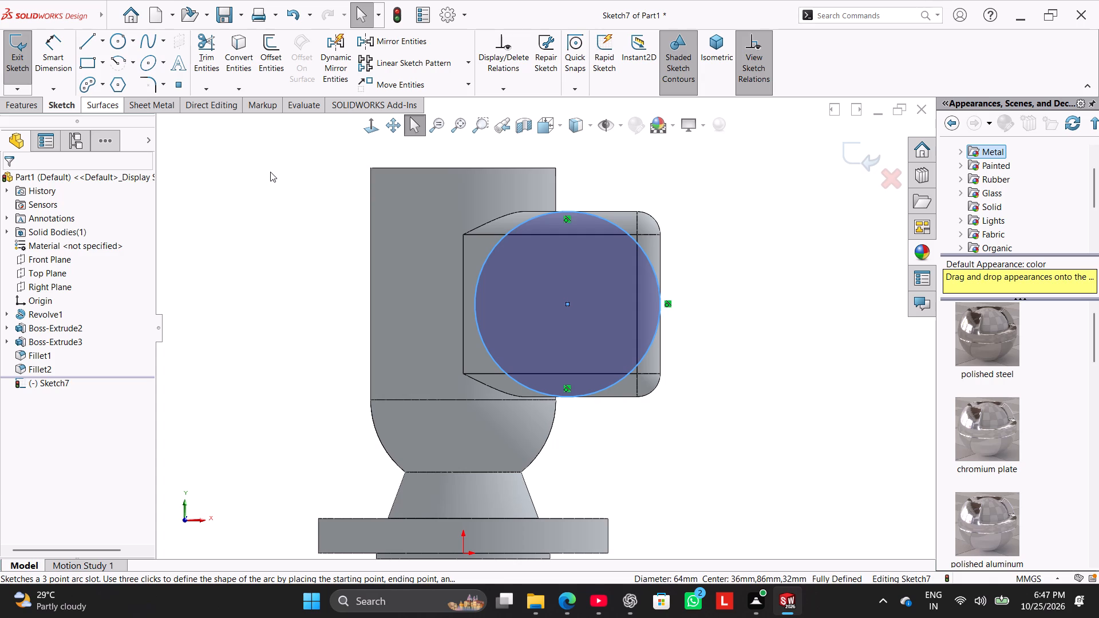
# Extrude the circle as a boss, blind 13 mm outward from the block's front face and Up To Next in the second direction.
pyautogui.click(34, 110)
pyautogui.click(27, 81)
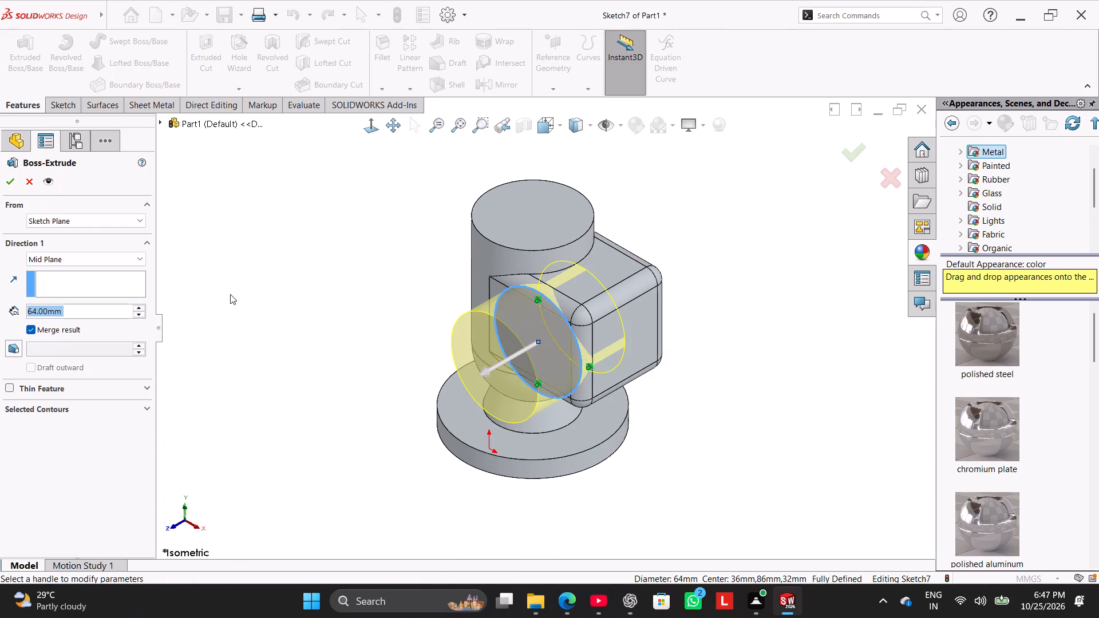
pyautogui.write('13')
pyautogui.press('Return')
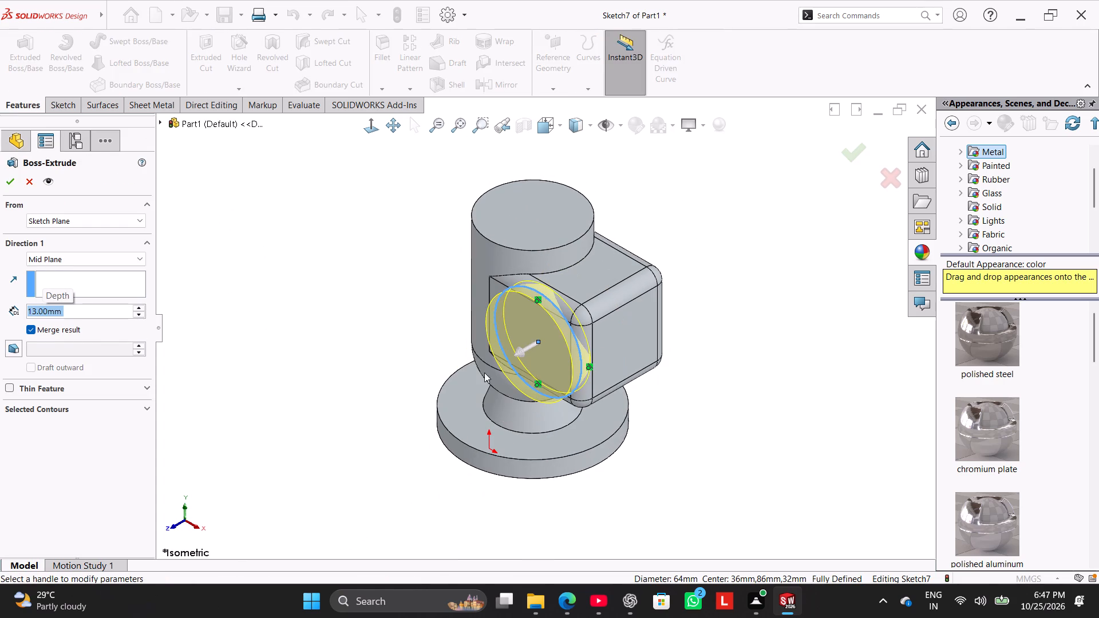
pyautogui.moveTo(378, 276); pyautogui.dragTo(339, 231, button='middle')
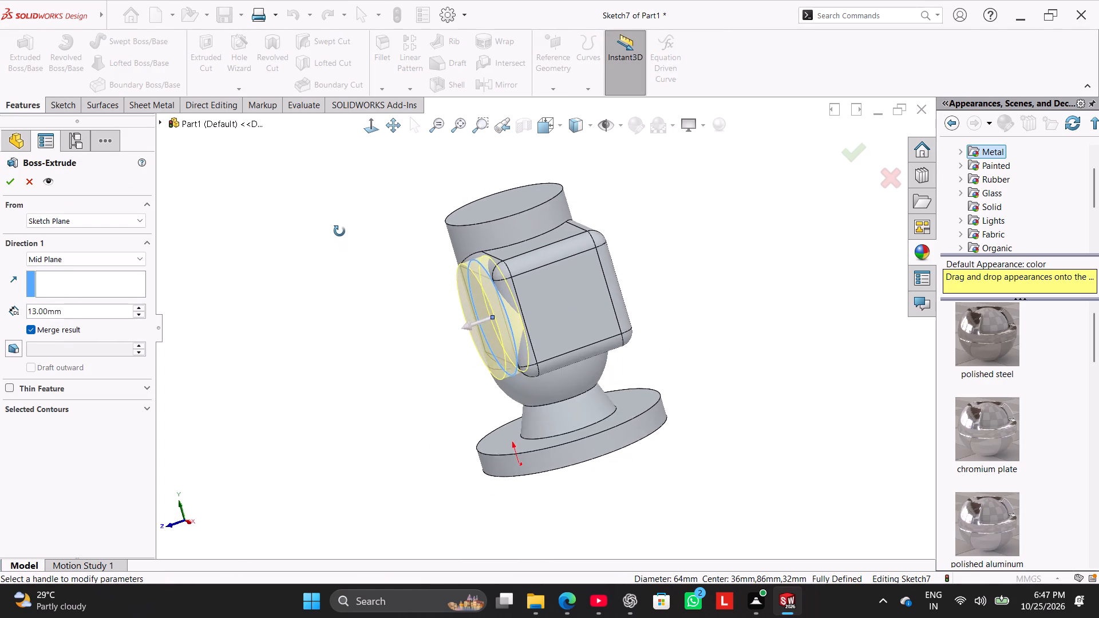
pyautogui.moveTo(339, 231); pyautogui.dragTo(337, 272, button='middle')
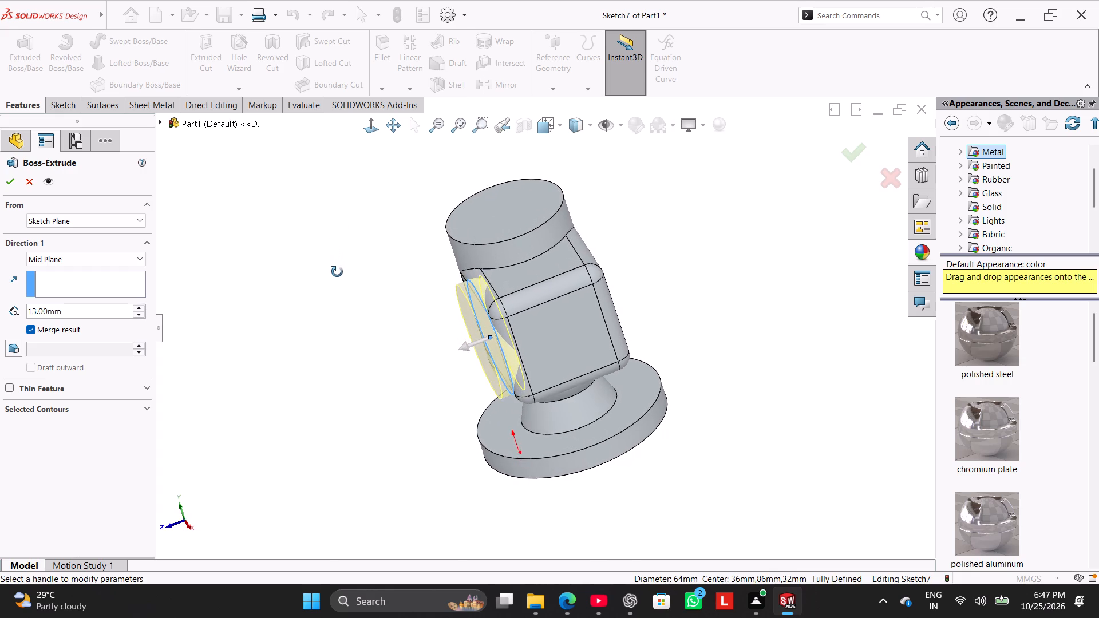
pyautogui.moveTo(337, 272); pyautogui.dragTo(356, 290, button='middle')
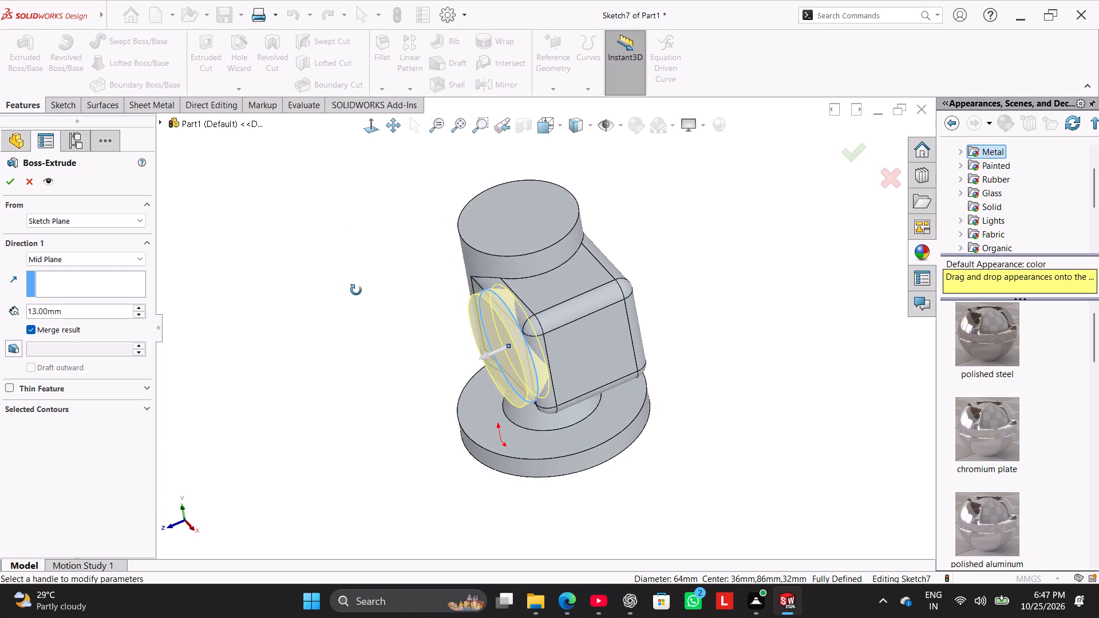
pyautogui.moveTo(356, 290); pyautogui.dragTo(357, 291, button='middle')
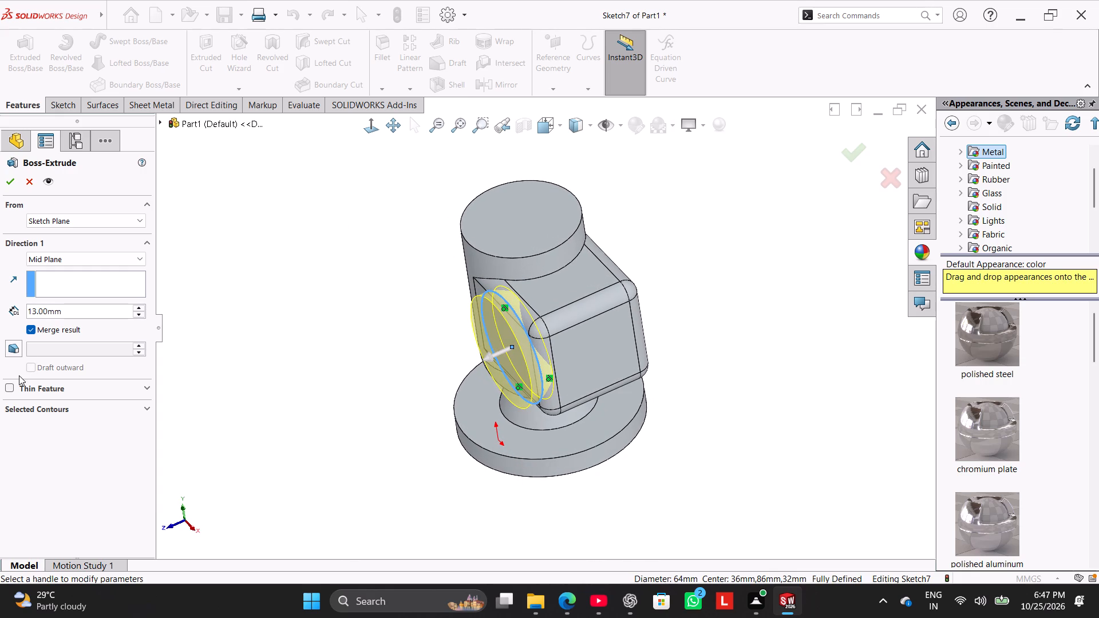
pyautogui.click(77, 262)
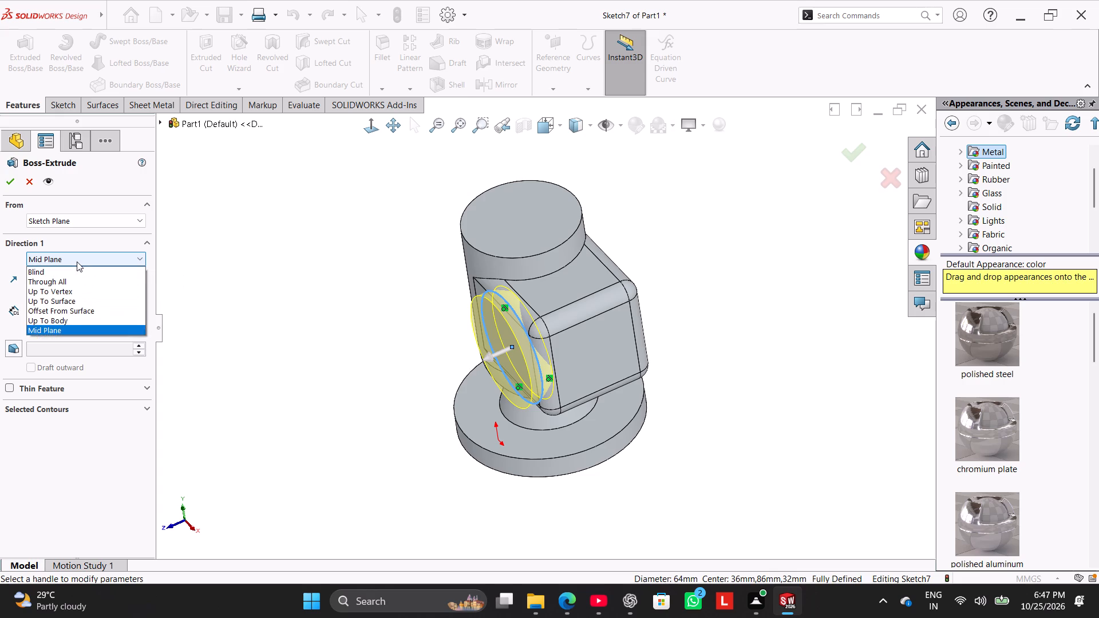
pyautogui.click(78, 274)
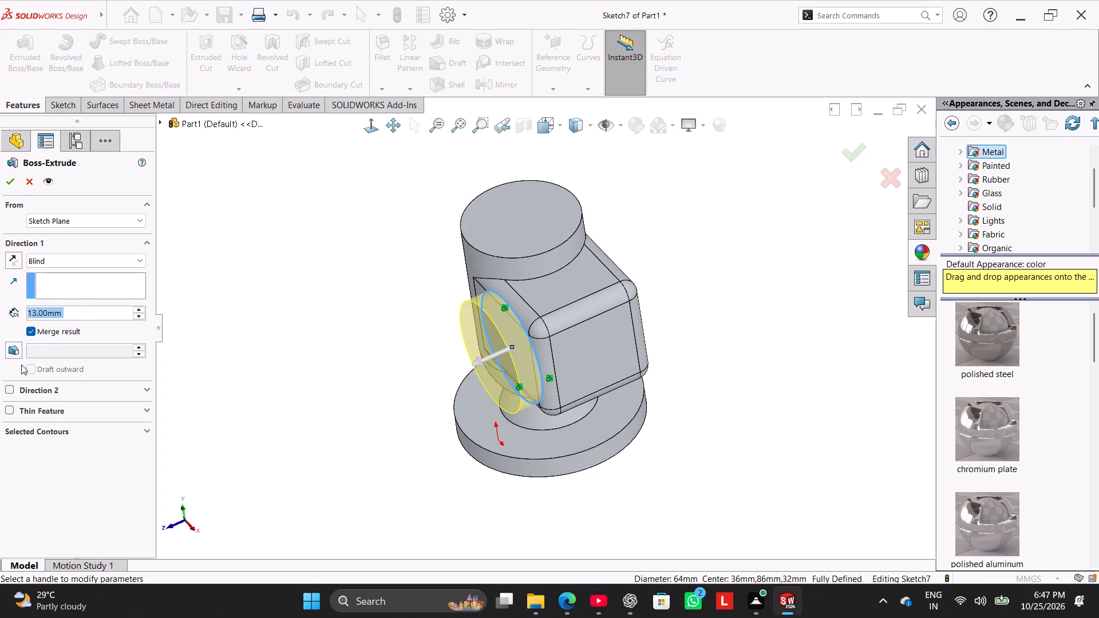
pyautogui.click(6, 388)
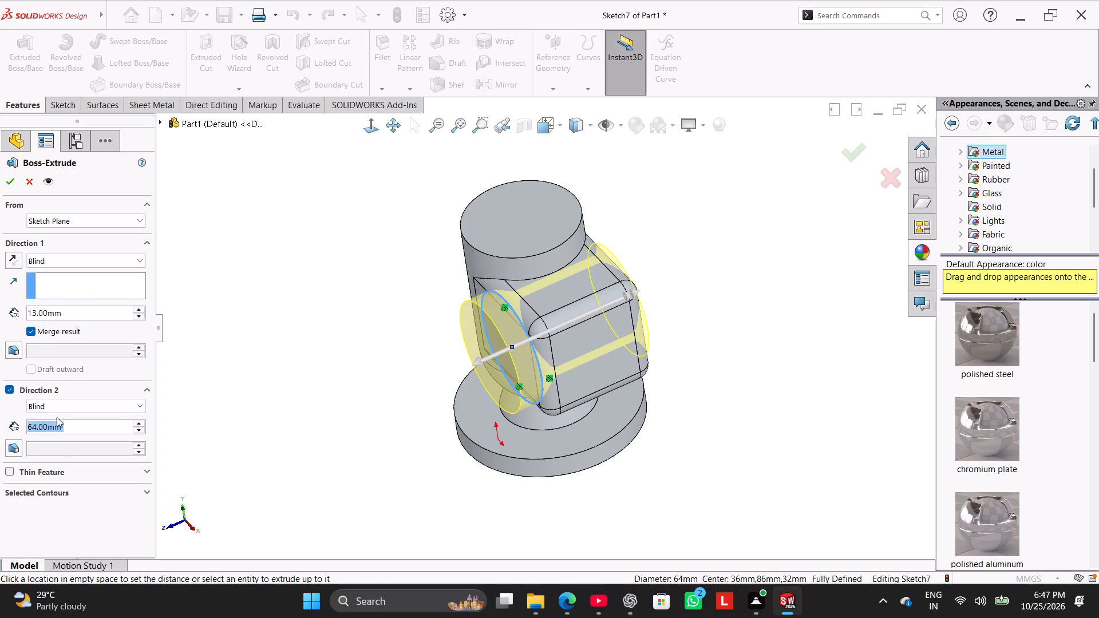
pyautogui.click(66, 406)
pyautogui.click(72, 434)
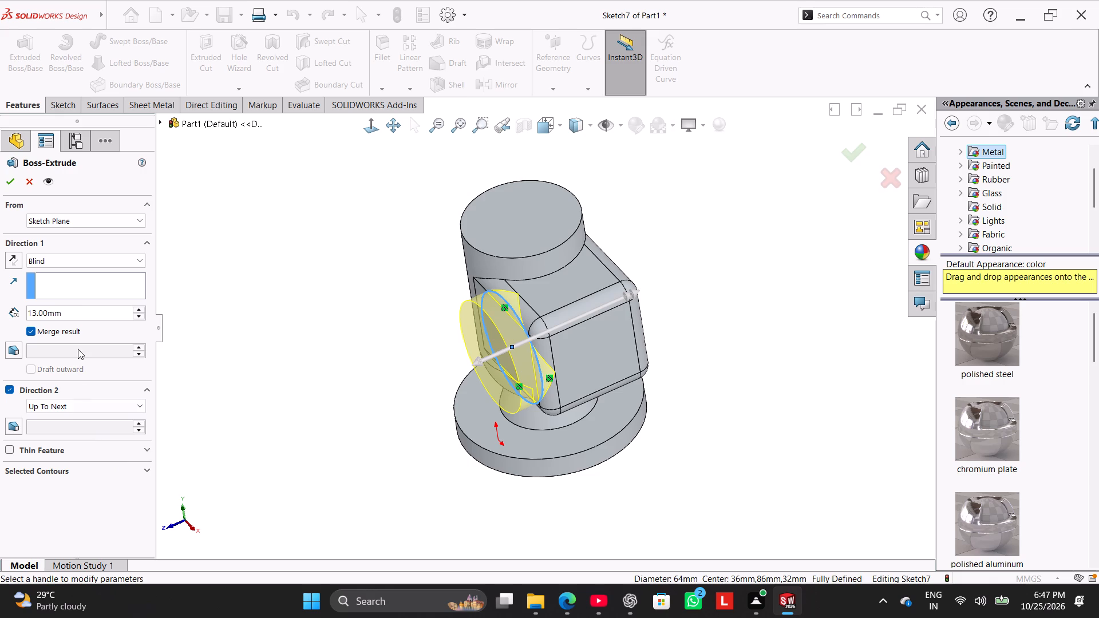
pyautogui.click(6, 182)
pyautogui.click(304, 334)
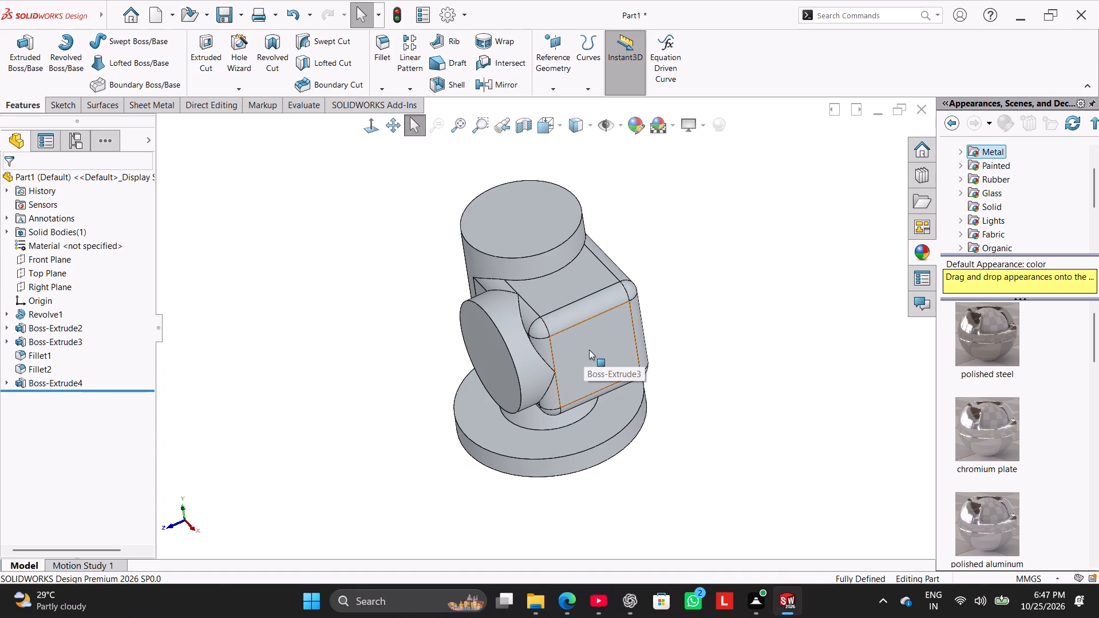
# Fillet the conical neck face between the rounded body and the base flange with a 4 mm radius.
pyautogui.click(387, 51)
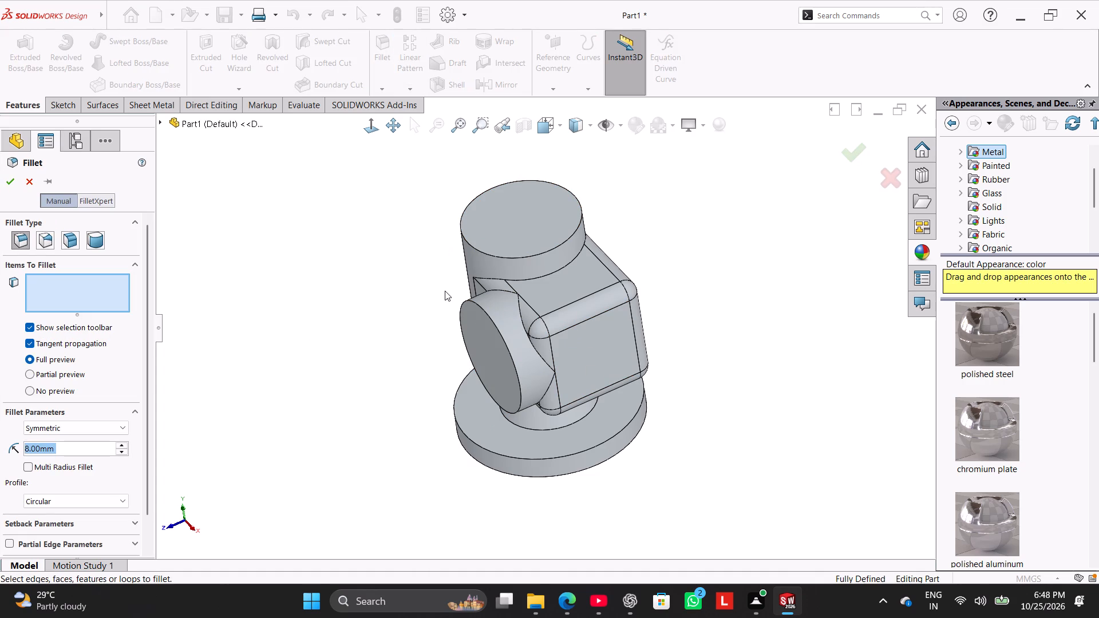
pyautogui.press('4')
pyautogui.press('Return')
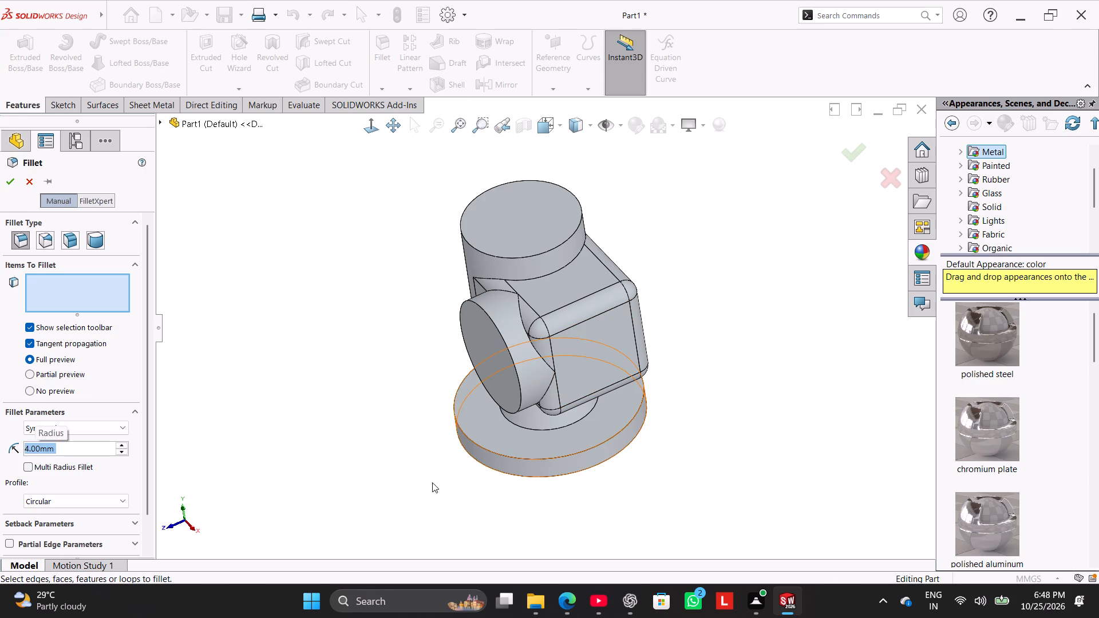
pyautogui.moveTo(367, 500); pyautogui.dragTo(384, 436, button='middle')
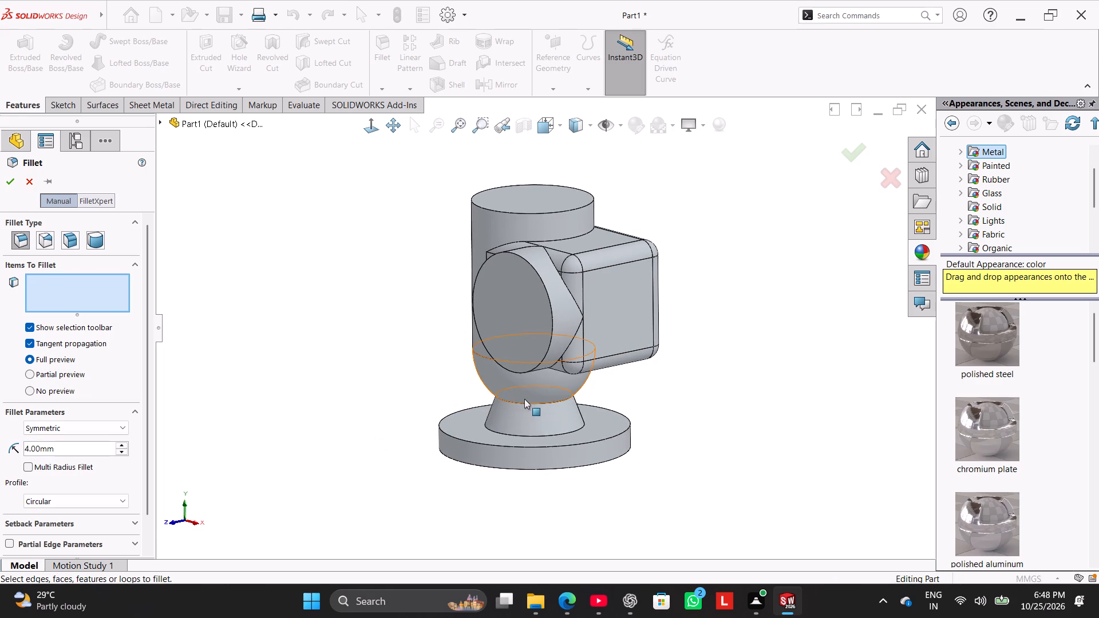
pyautogui.click(531, 415)
pyautogui.click(6, 179)
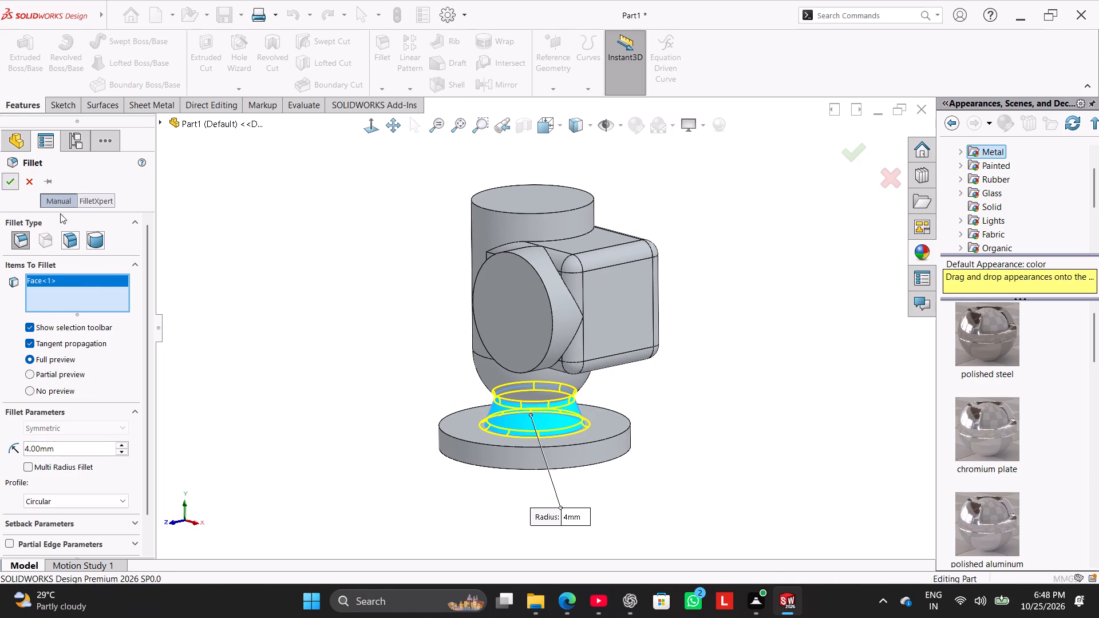
pyautogui.moveTo(318, 260); pyautogui.dragTo(327, 261)
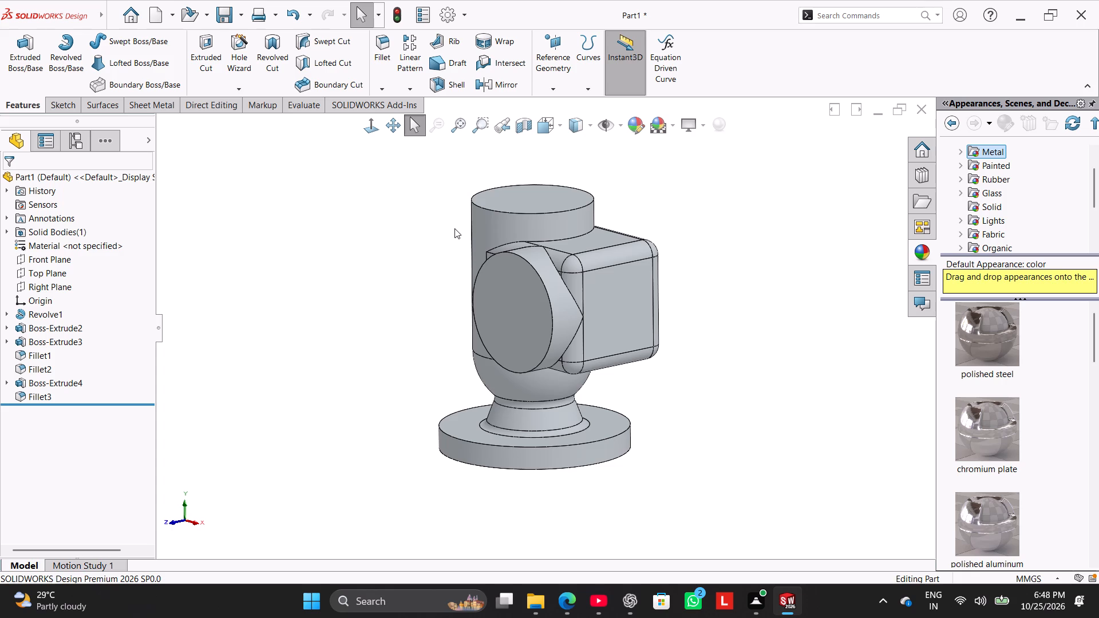
# Create a reference plane offset 73 mm from the Right Plane, on the side-branch block's side.
pyautogui.click(557, 48)
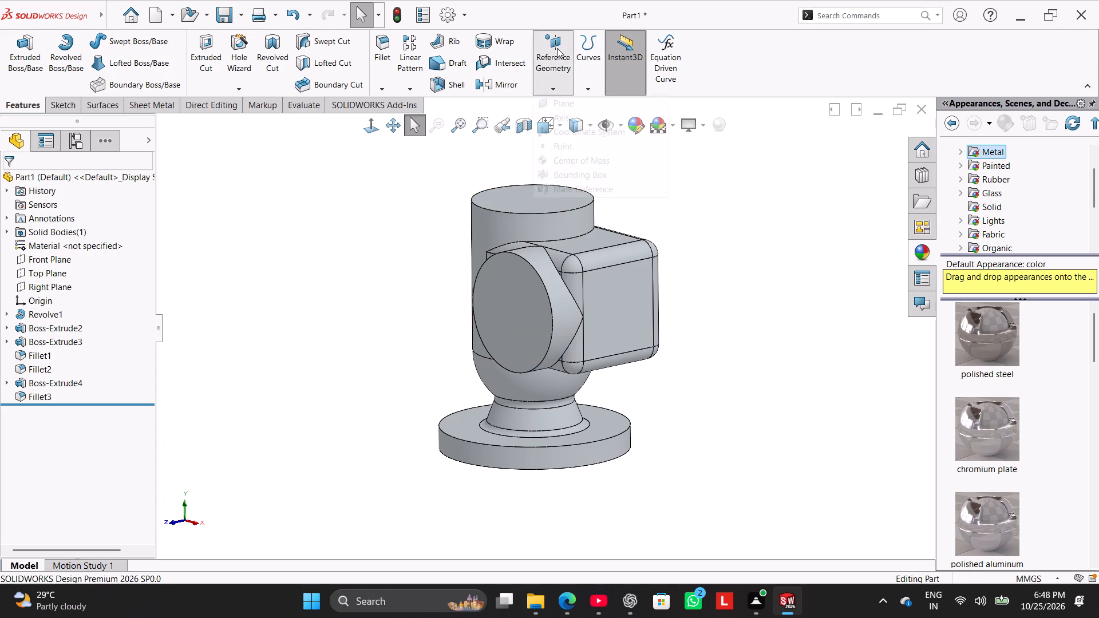
pyautogui.click(549, 54)
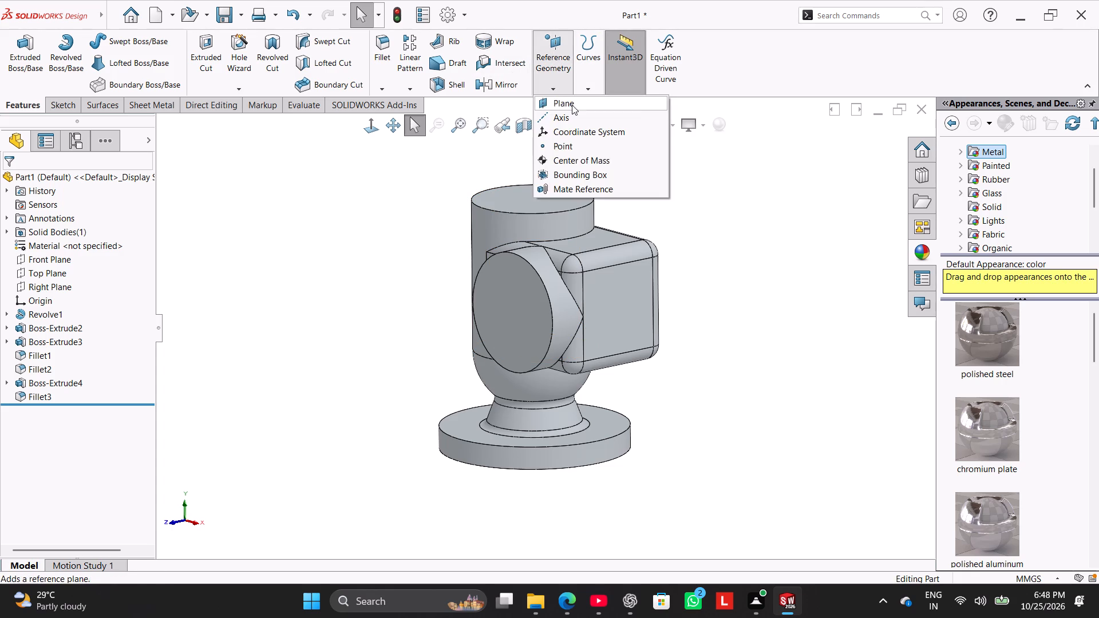
pyautogui.click(572, 105)
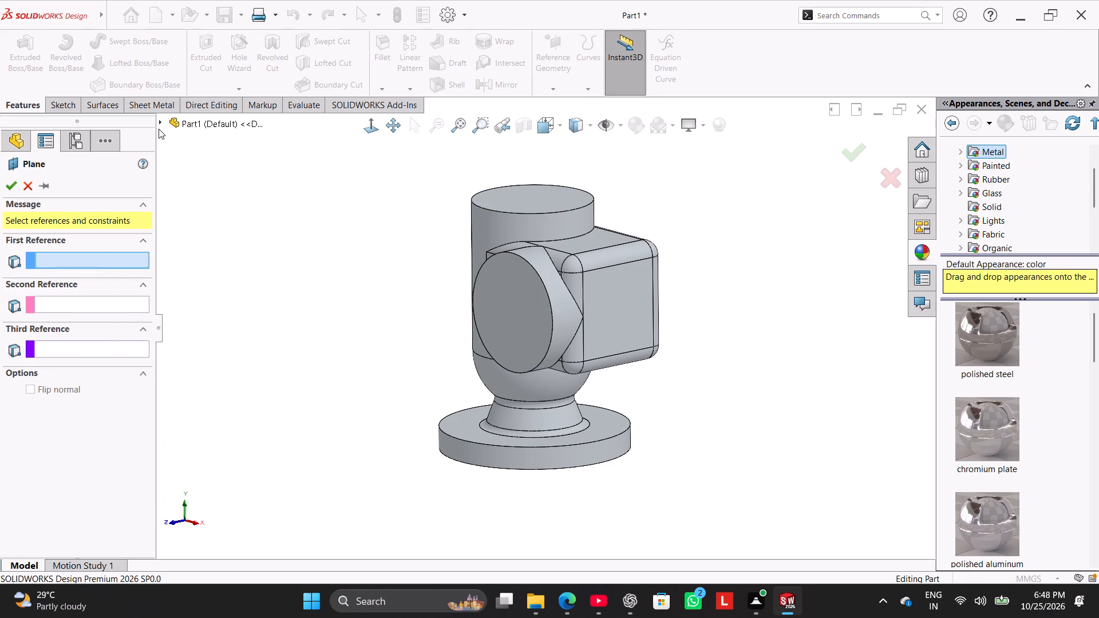
pyautogui.click(162, 125)
pyautogui.click(196, 236)
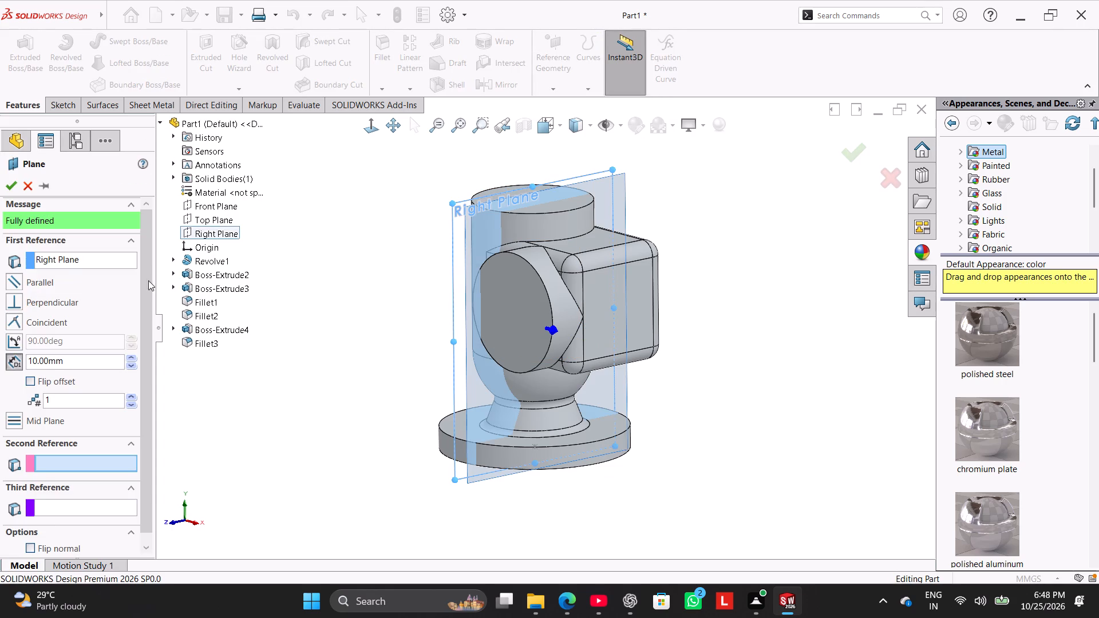
pyautogui.doubleClick(110, 362)
pyautogui.write('73')
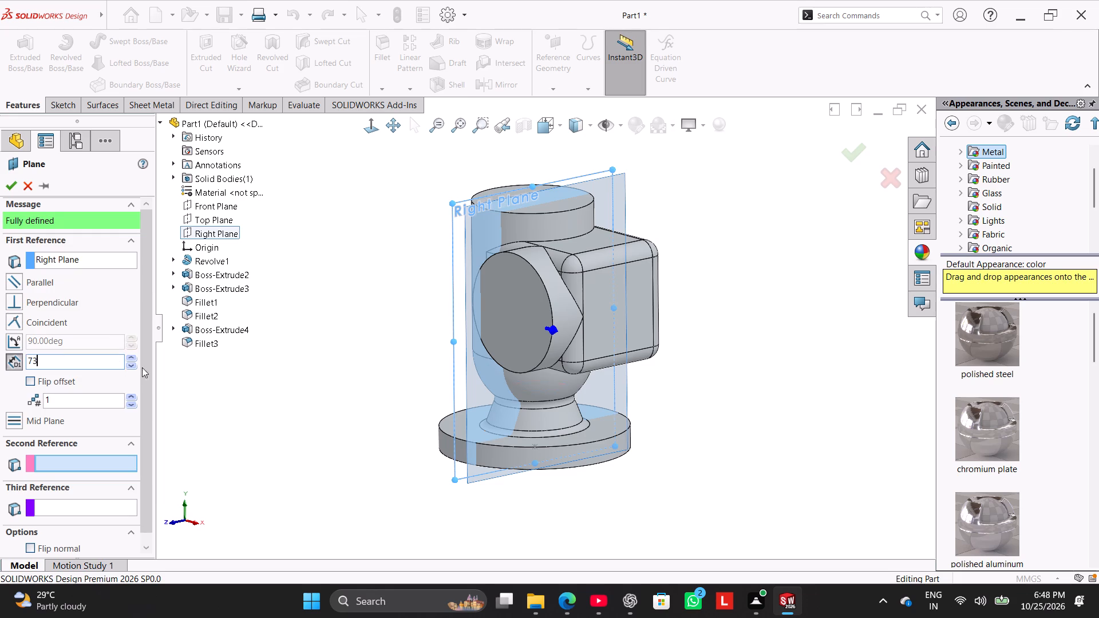
pyautogui.moveTo(330, 314); pyautogui.dragTo(363, 369, button='middle')
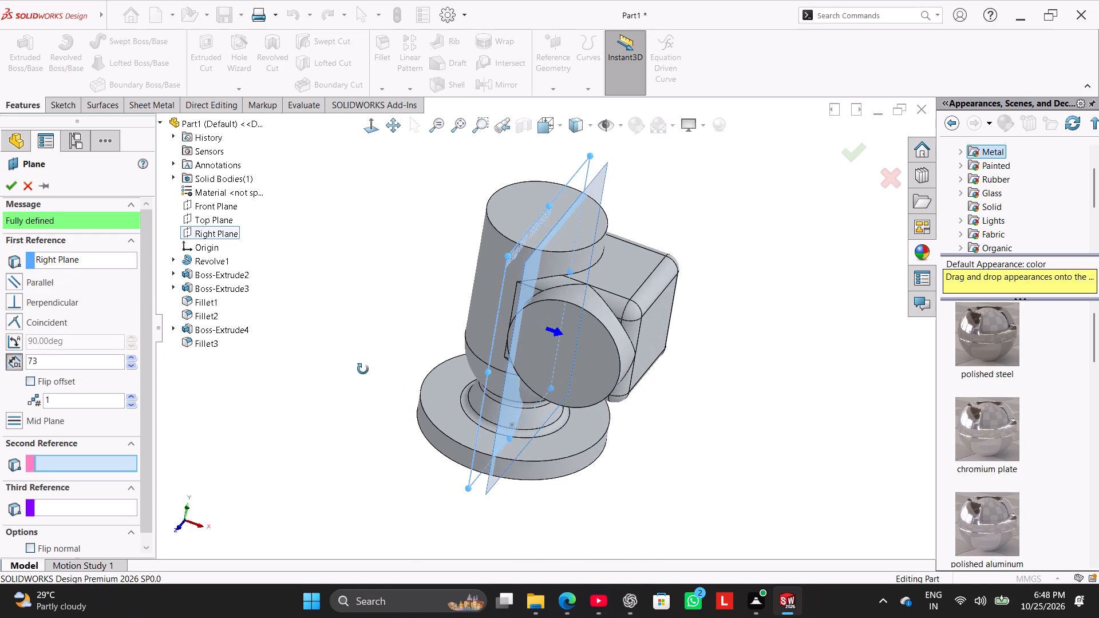
pyautogui.moveTo(363, 369); pyautogui.dragTo(369, 364, button='middle')
pyautogui.click(38, 381)
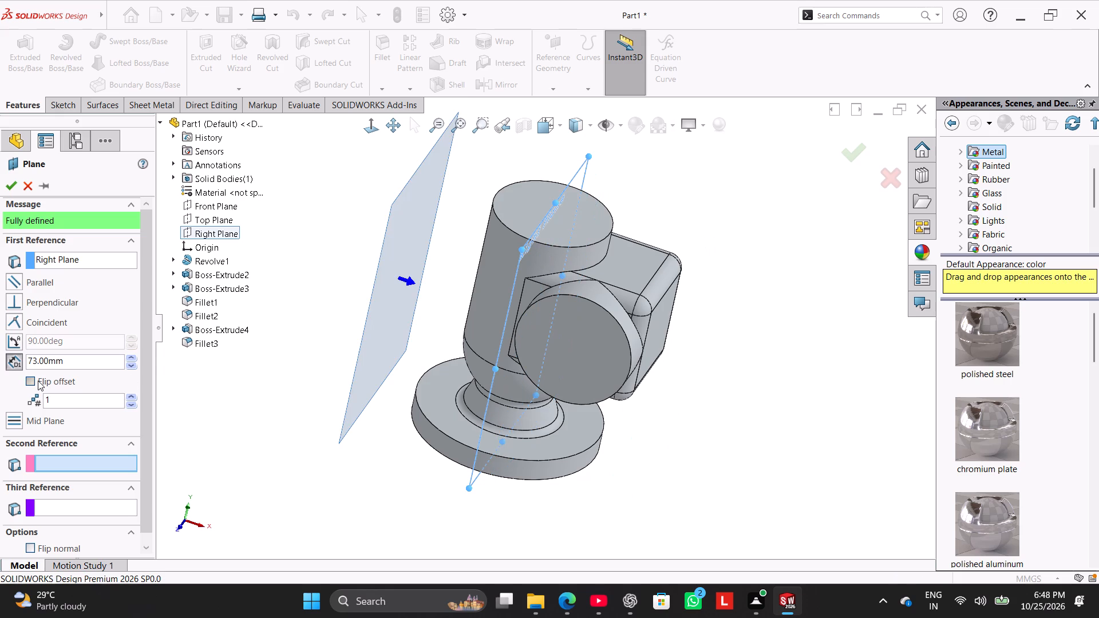
pyautogui.click(38, 381)
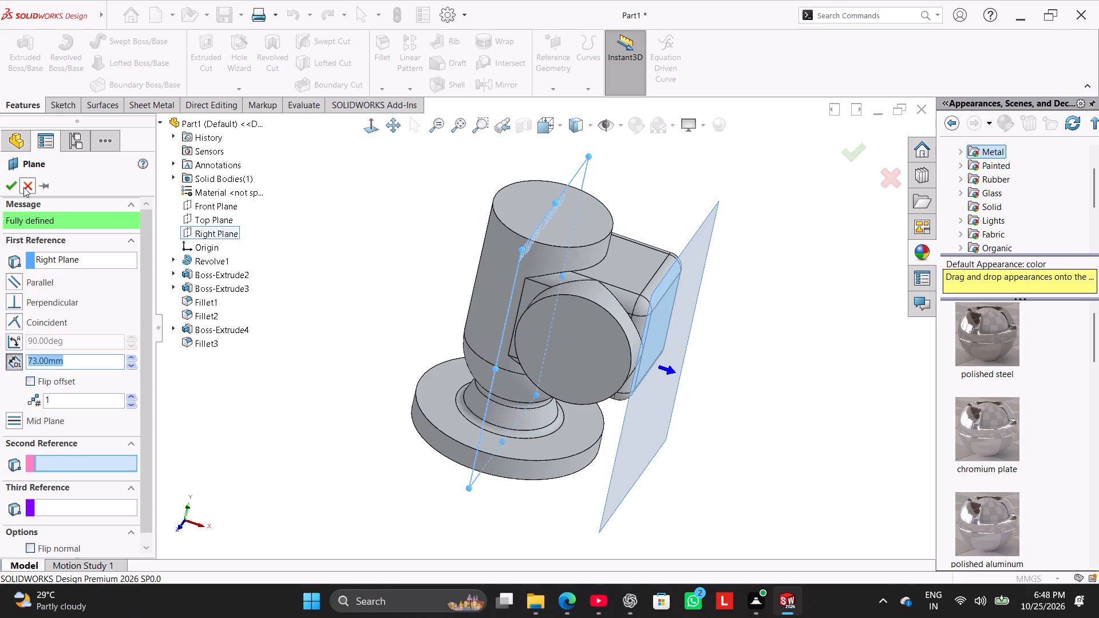
pyautogui.click(16, 190)
pyautogui.click(219, 257)
pyautogui.moveTo(189, 277); pyautogui.dragTo(171, 272, button='middle')
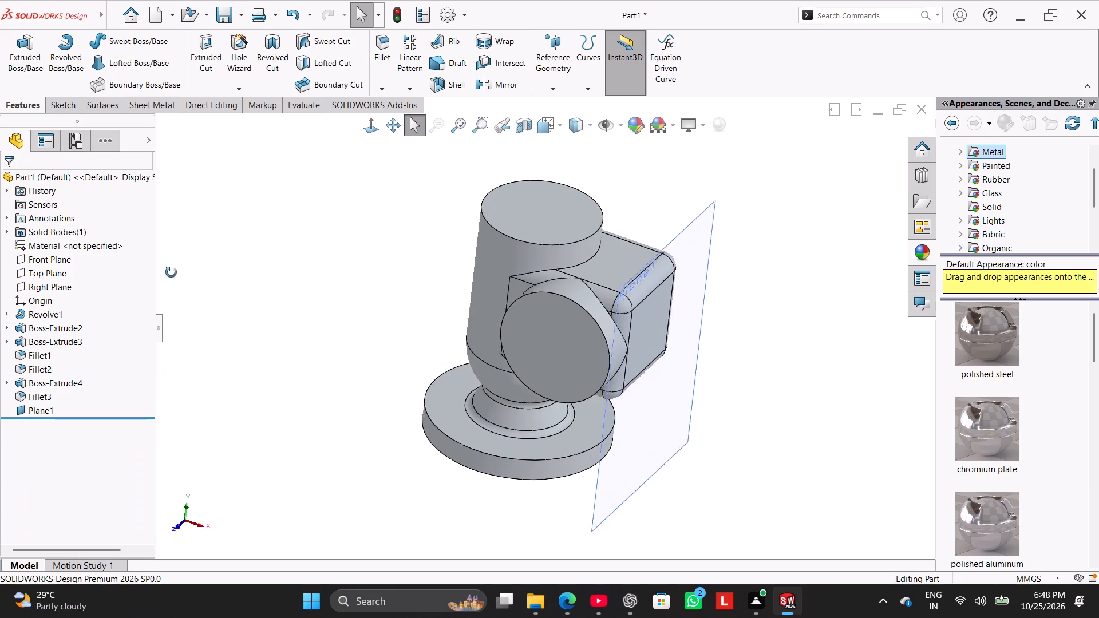
pyautogui.moveTo(171, 272); pyautogui.dragTo(162, 269, button='middle')
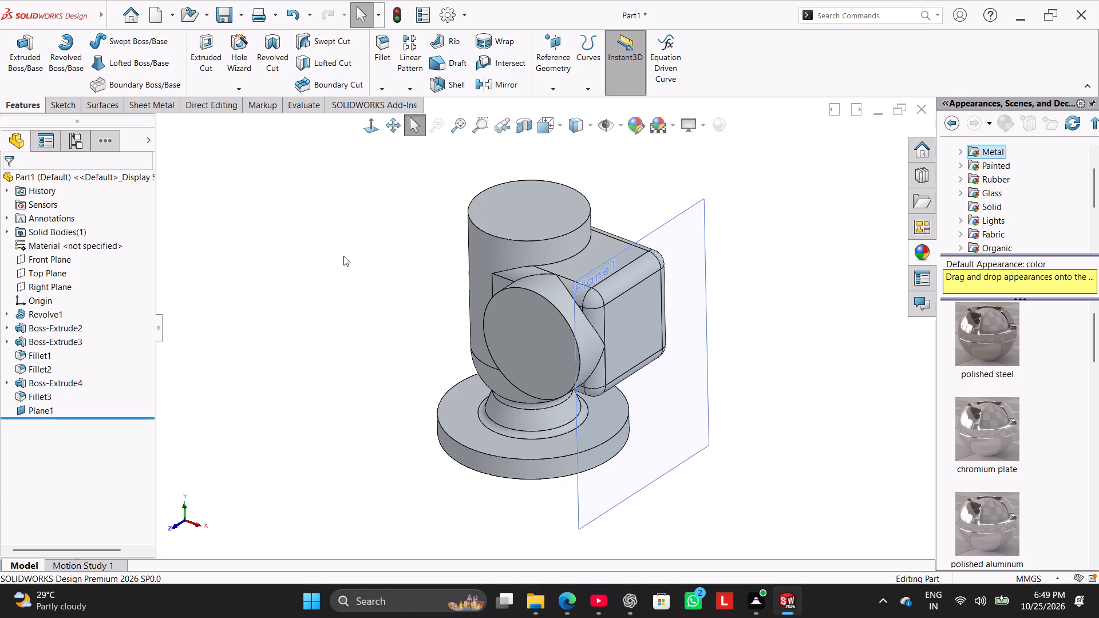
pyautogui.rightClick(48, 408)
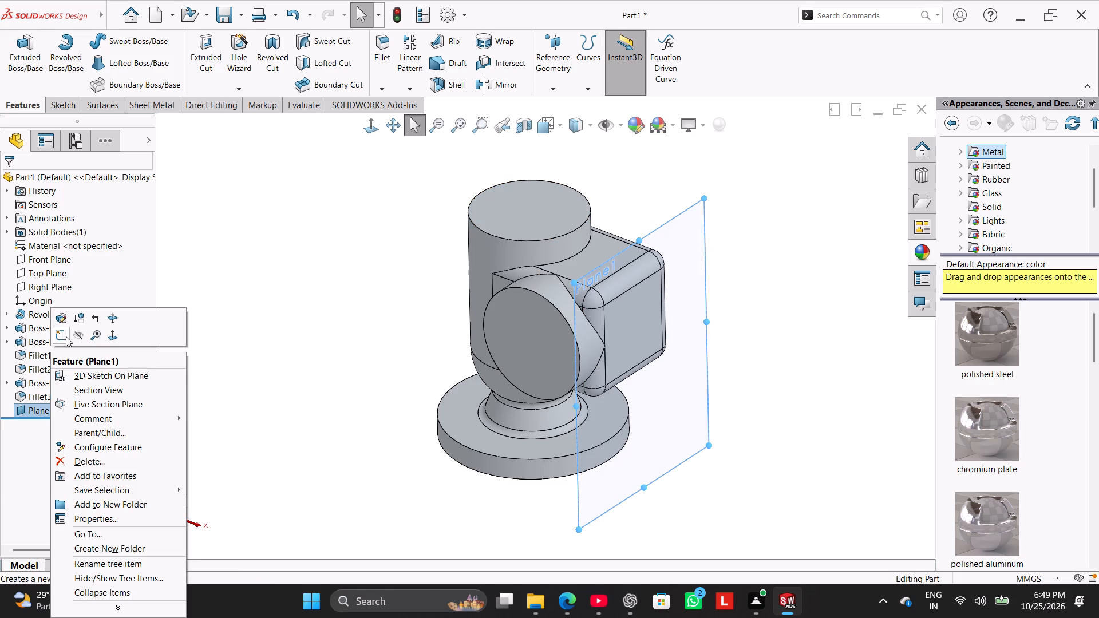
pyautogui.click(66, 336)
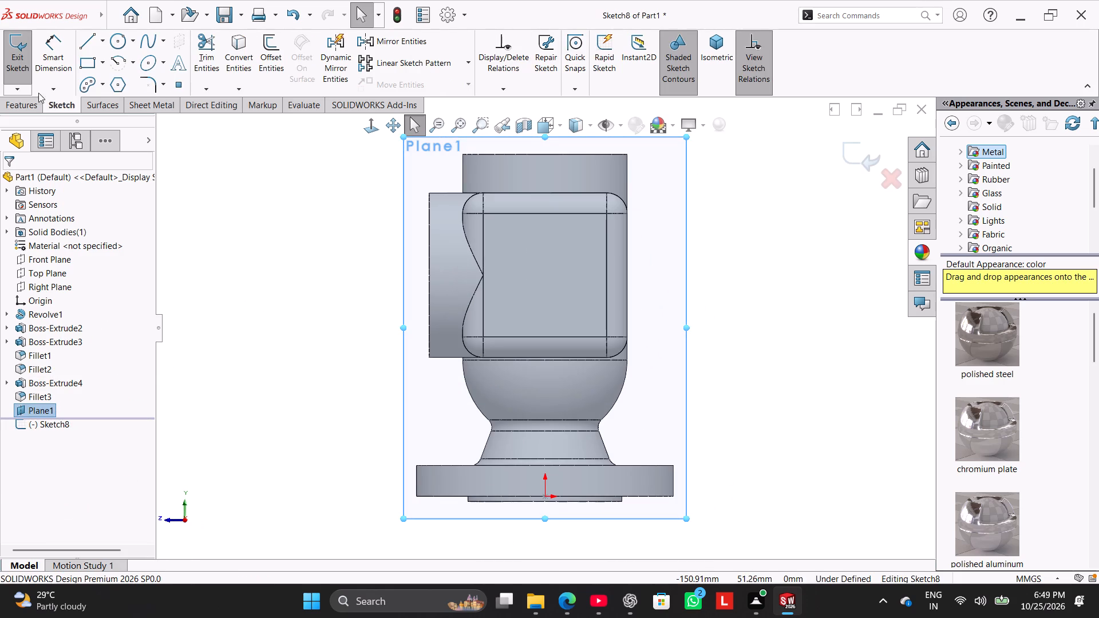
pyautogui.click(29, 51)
# Redefine the new reference plane to reference the Front Plane, keeping the 73 mm offset and flipping it to the side opposite the circular boss.
pyautogui.rightClick(49, 403)
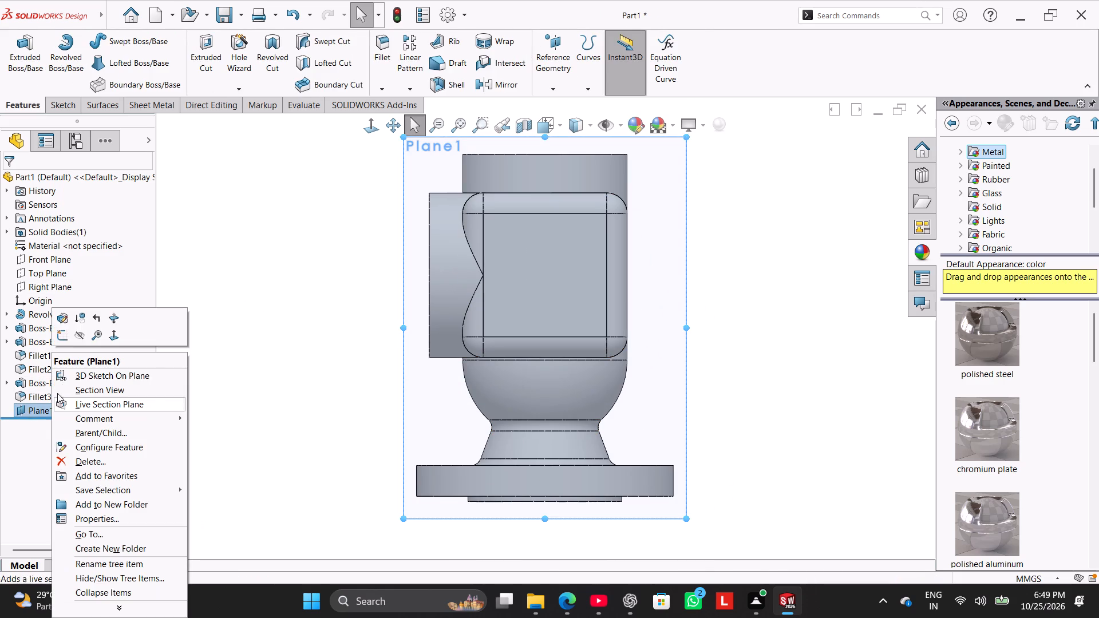
pyautogui.click(62, 320)
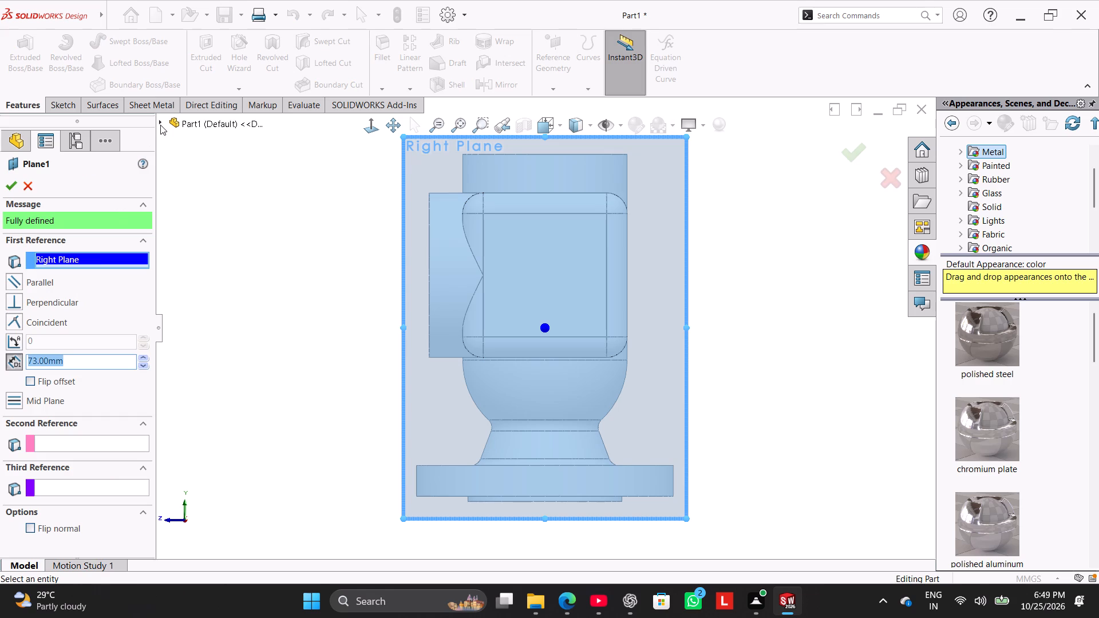
pyautogui.click(160, 125)
pyautogui.click(199, 208)
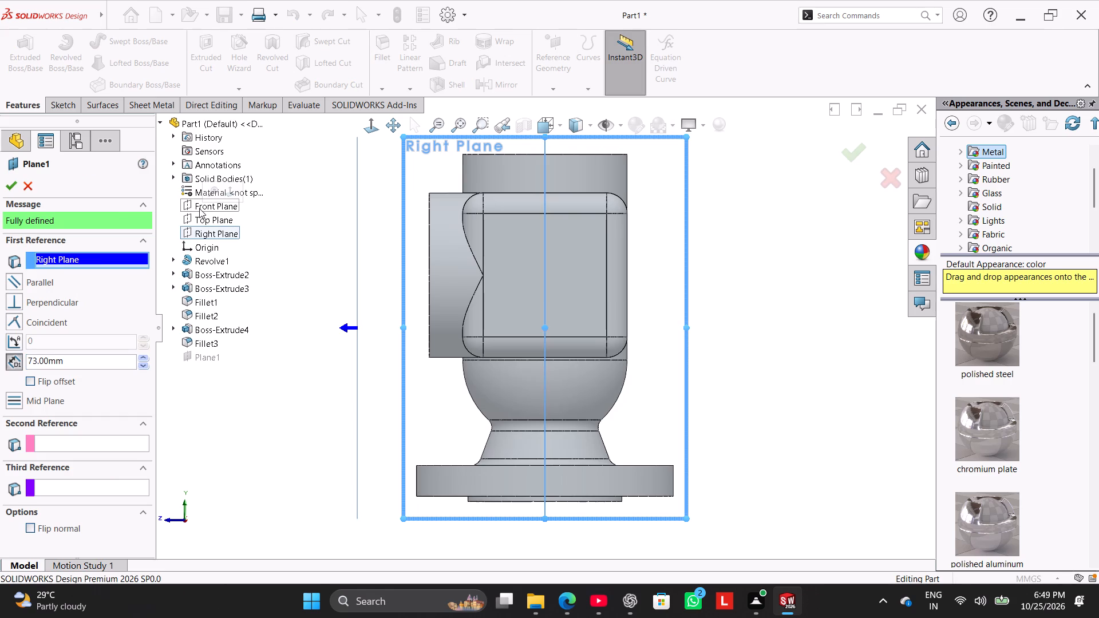
pyautogui.moveTo(290, 317); pyautogui.dragTo(355, 451, button='middle')
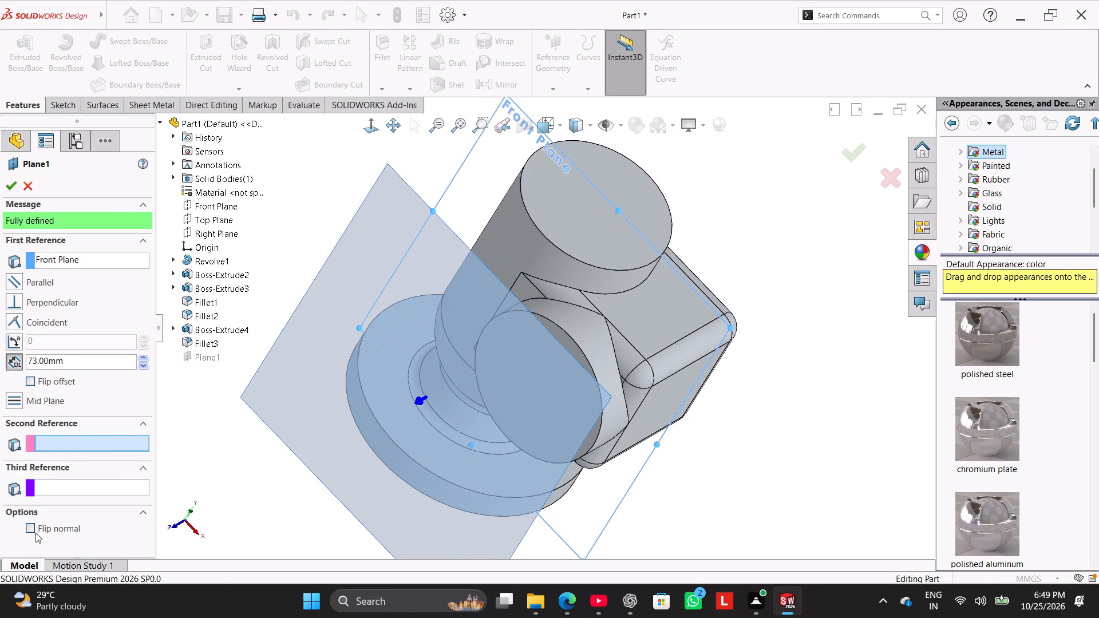
pyautogui.click(29, 379)
pyautogui.scroll(3, 315, 383)
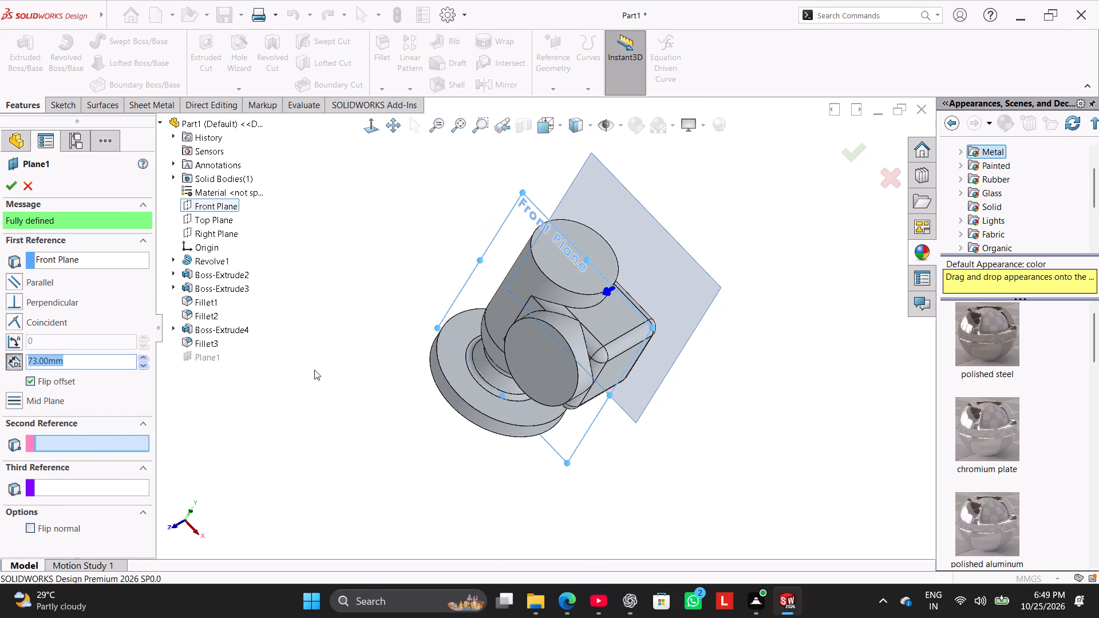
pyautogui.click(14, 181)
pyautogui.click(325, 250)
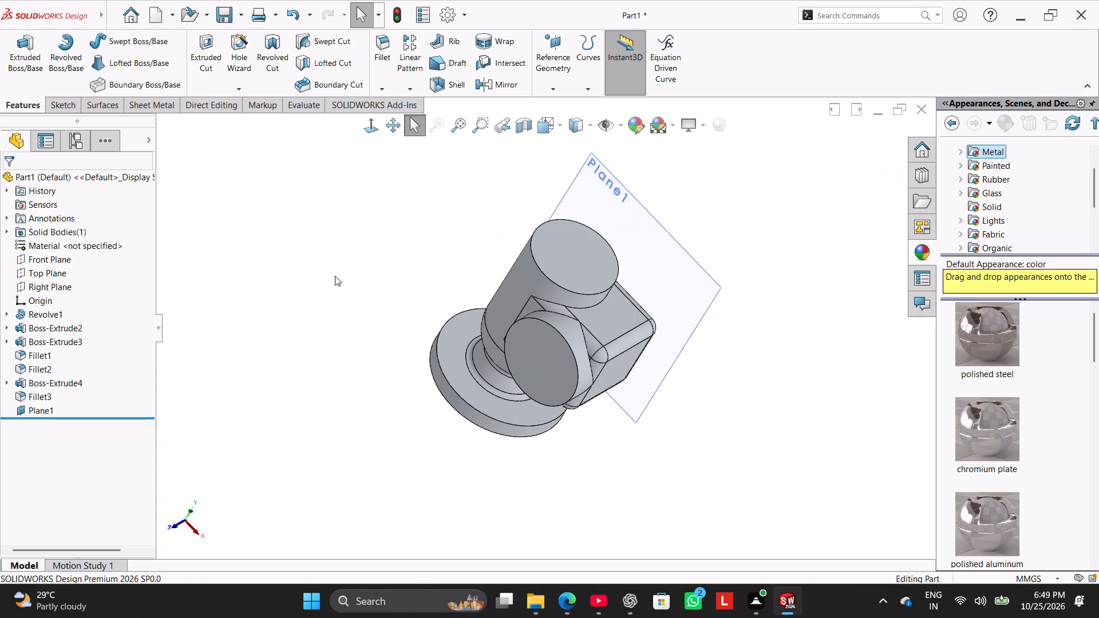
# Sketch on the offset plane a vertical centreline and, from its lower end, a horizontal centreline about 52 mm long toward the block's outer end.
pyautogui.moveTo(327, 281); pyautogui.dragTo(275, 279, button='middle')
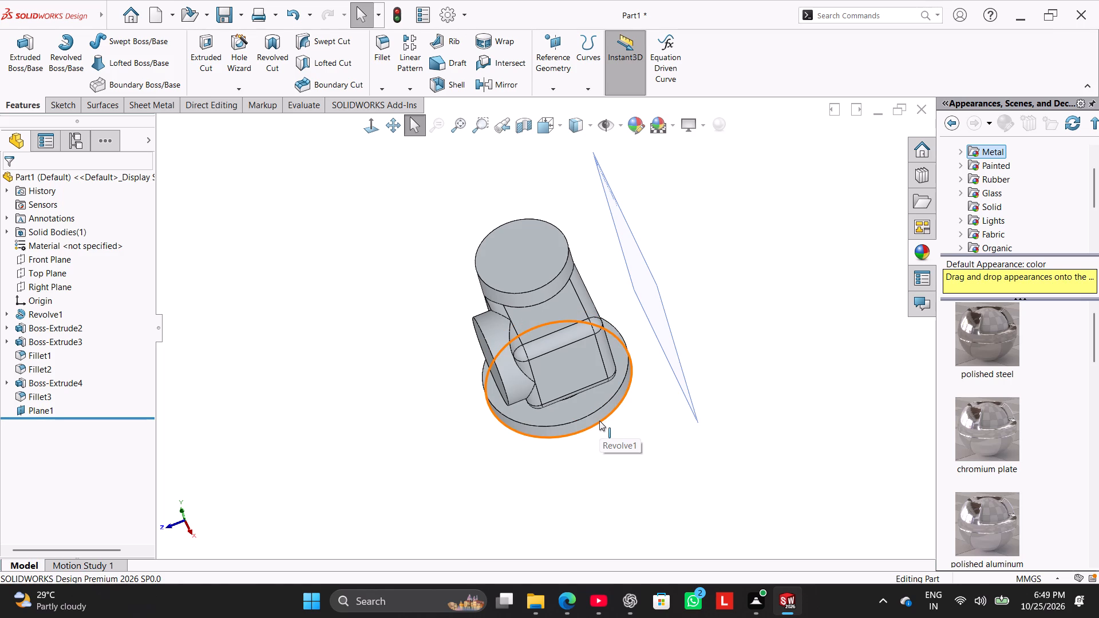
pyautogui.rightClick(661, 328)
pyautogui.click(688, 312)
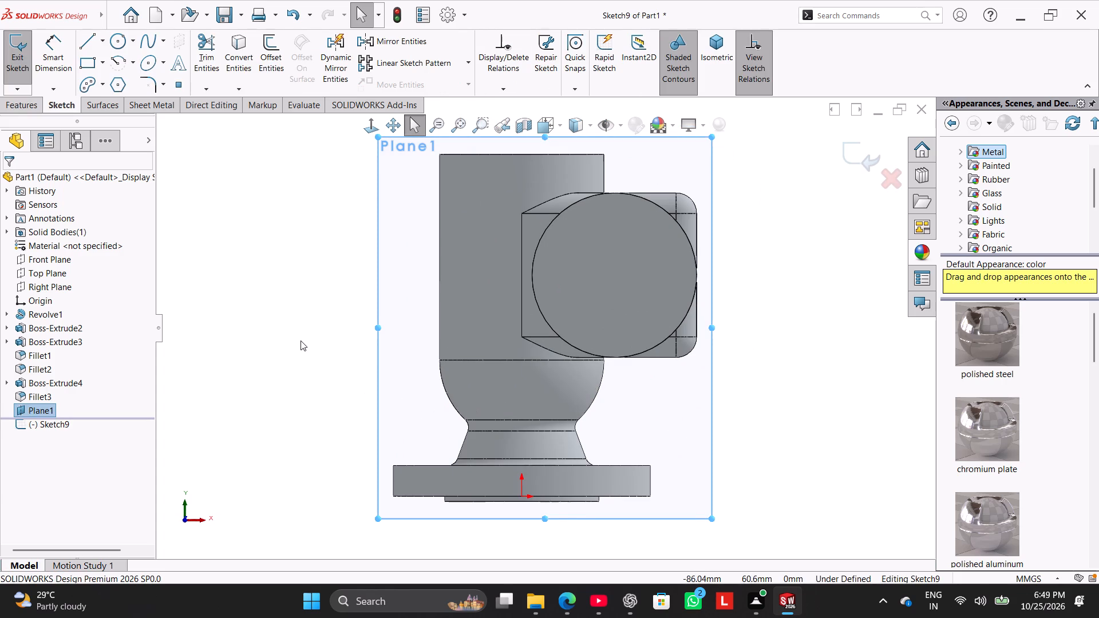
pyautogui.click(301, 340)
pyautogui.click(374, 131)
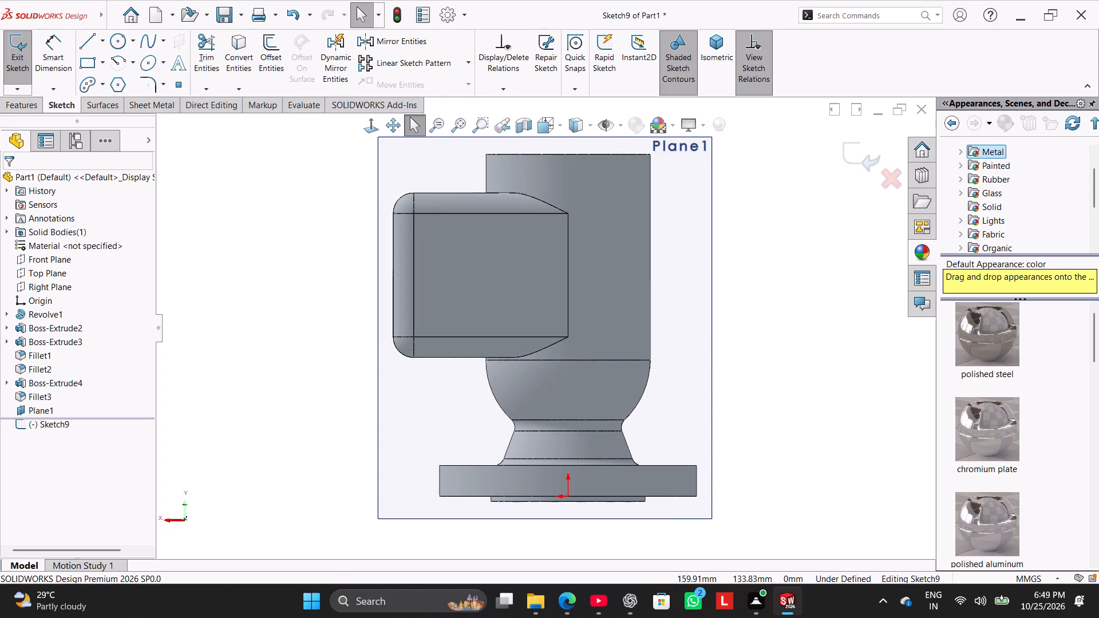
pyautogui.click(101, 46)
pyautogui.click(117, 73)
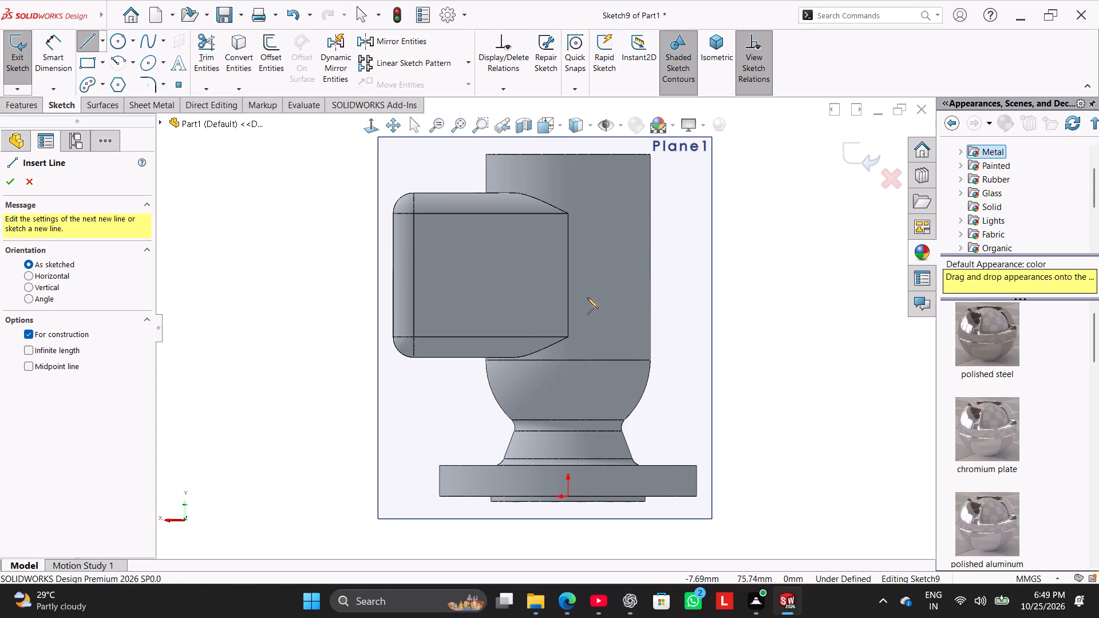
pyautogui.click(531, 175)
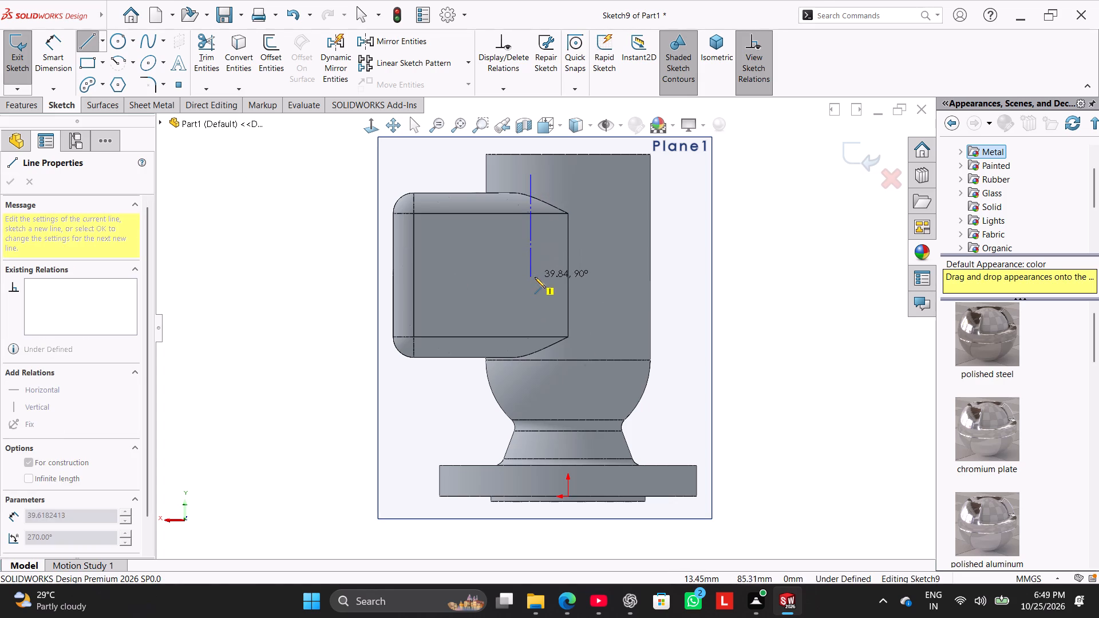
pyautogui.click(532, 281)
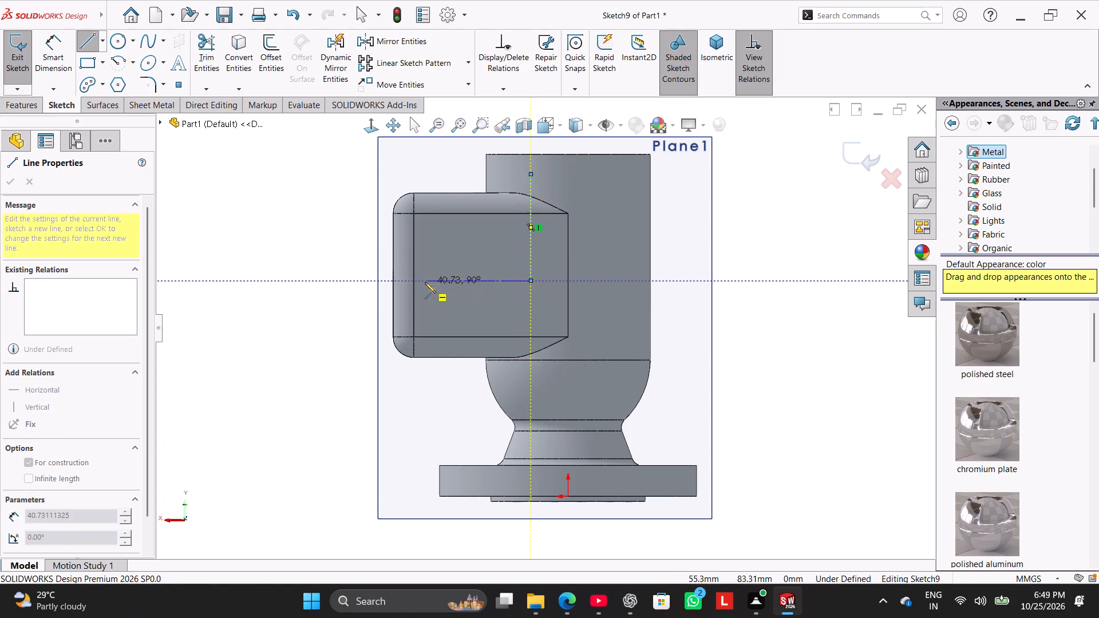
pyautogui.click(398, 280)
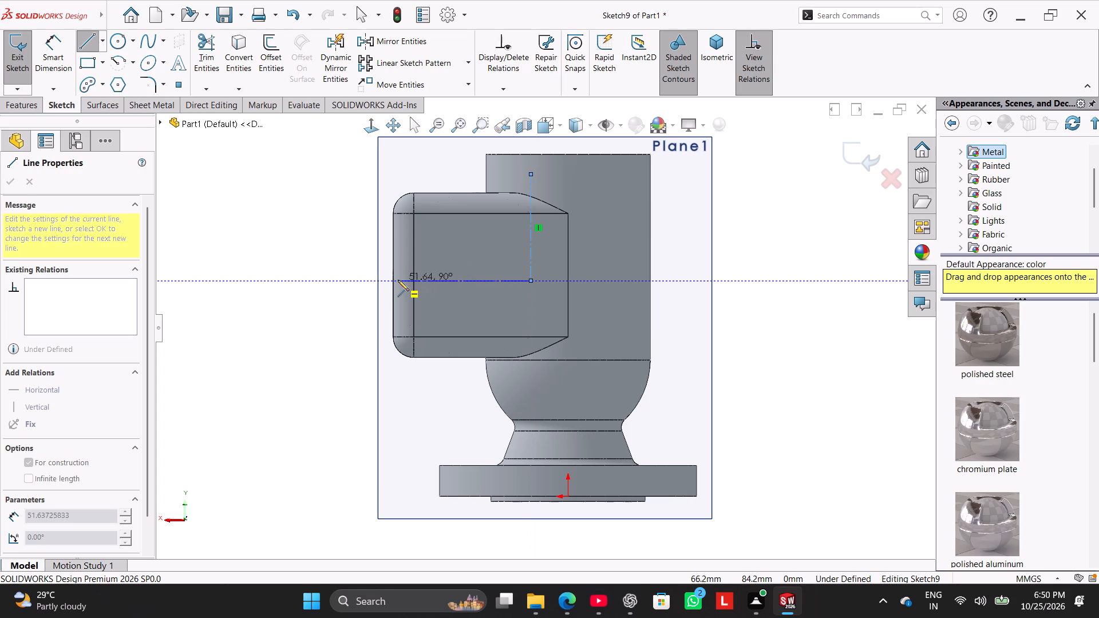
pyautogui.moveTo(237, 300); pyautogui.dragTo(243, 300, button='right')
pyautogui.click(272, 305)
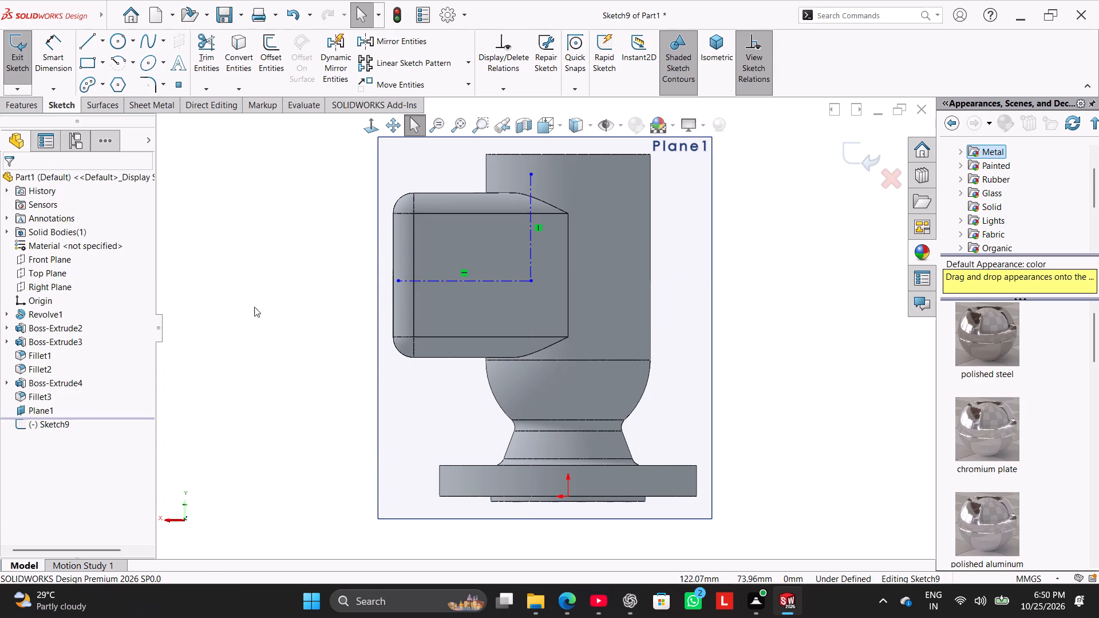
# Draw two small concentric circles centred on the outer end of the horizontal centreline.
pyautogui.click(119, 42)
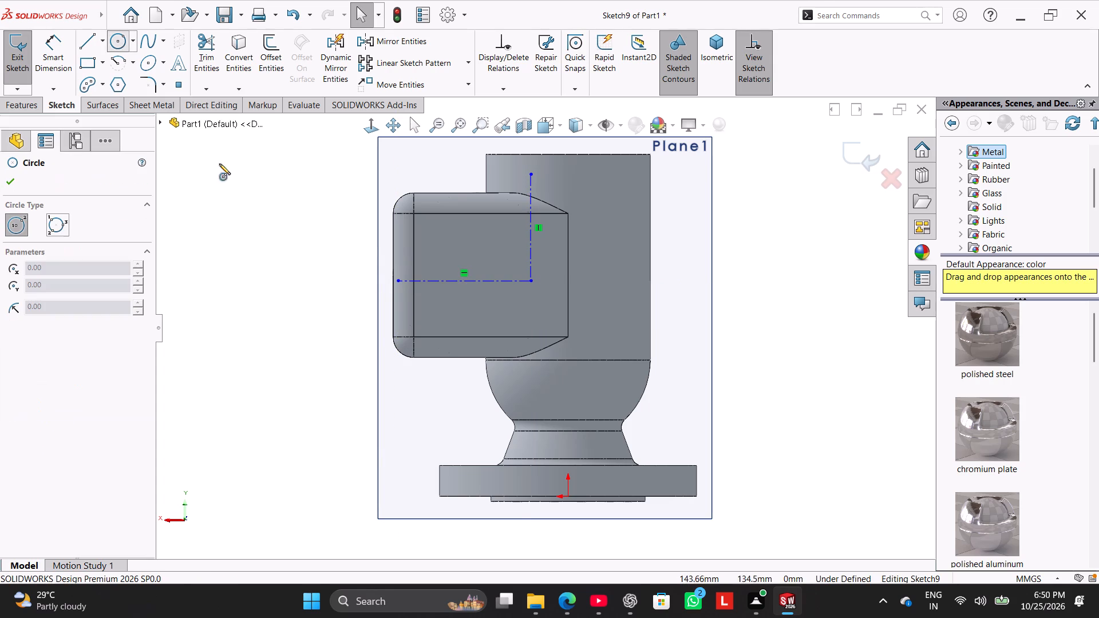
pyautogui.scroll(-1, 402, 267)
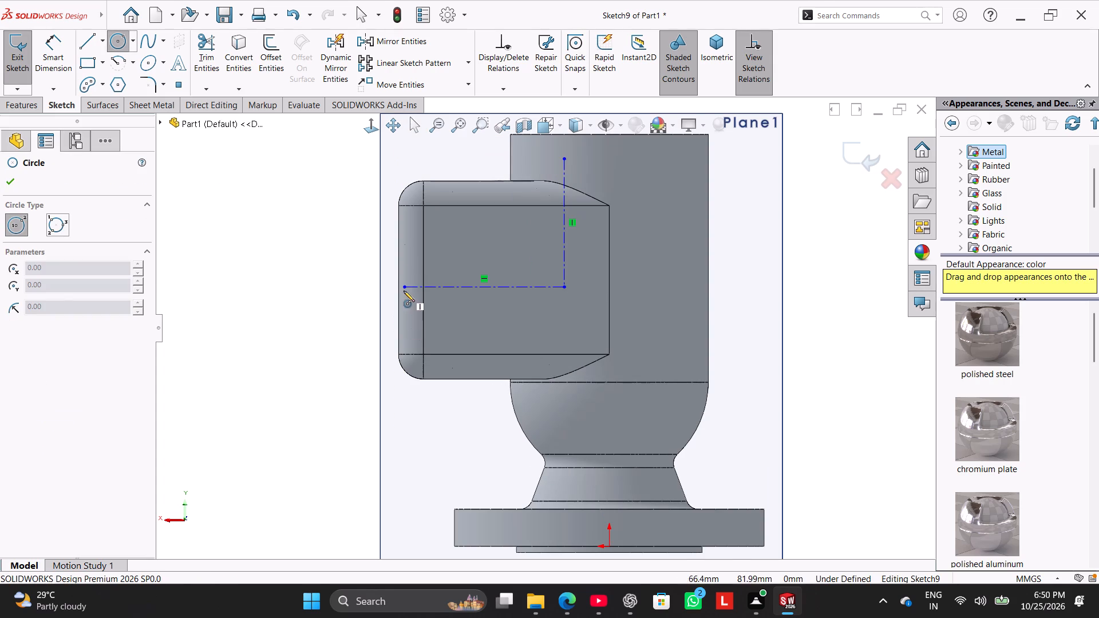
pyautogui.click(403, 287)
pyautogui.click(414, 308)
pyautogui.click(403, 288)
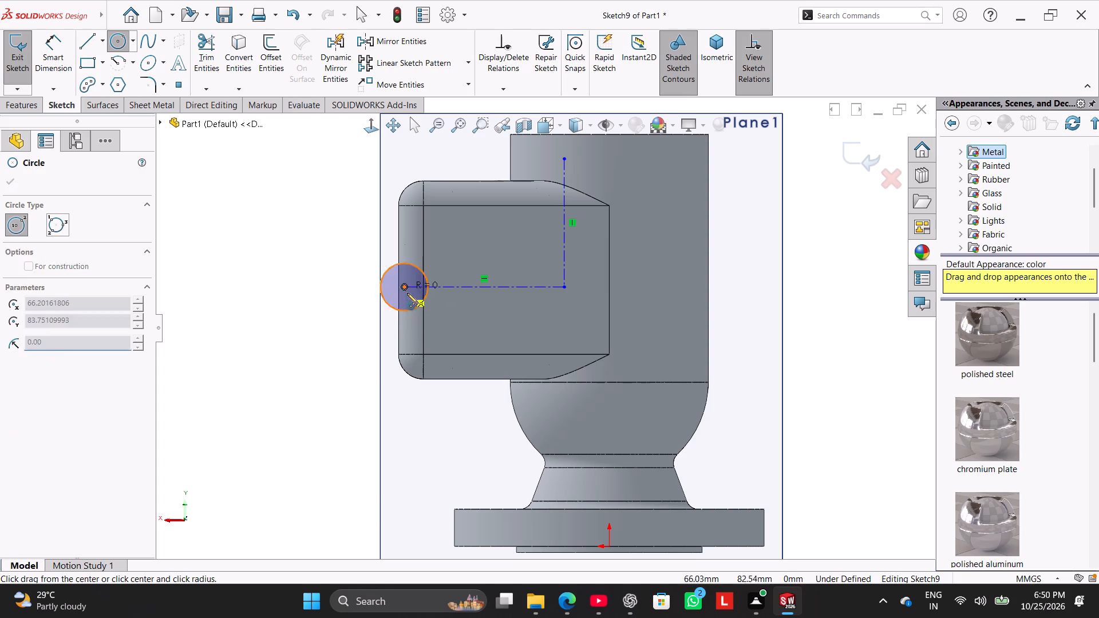
pyautogui.click(413, 300)
pyautogui.rightClick(304, 283)
pyautogui.click(327, 294)
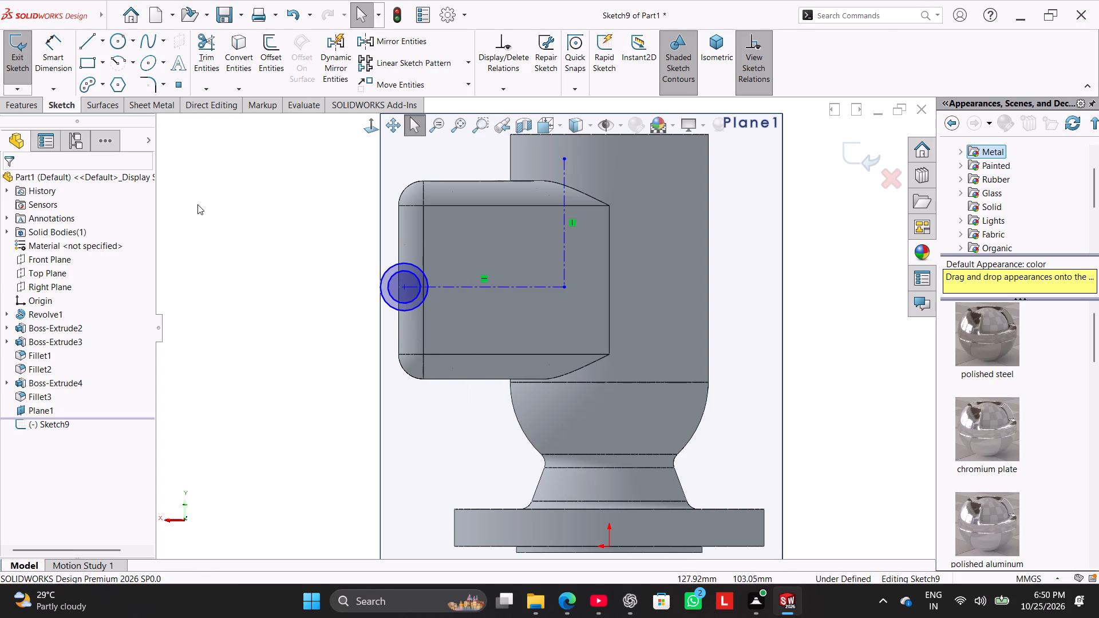
# Draw a circle of about 21 mm radius centred where the two centrelines meet.
pyautogui.click(118, 37)
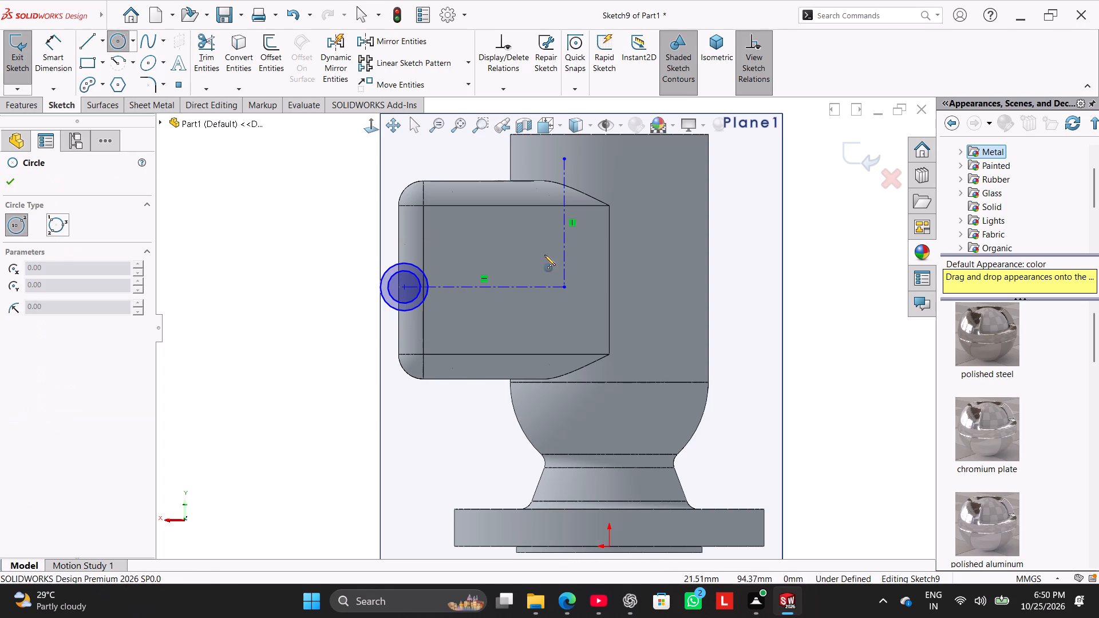
pyautogui.click(564, 284)
pyautogui.click(606, 338)
pyautogui.moveTo(195, 259); pyautogui.dragTo(203, 260, button='right')
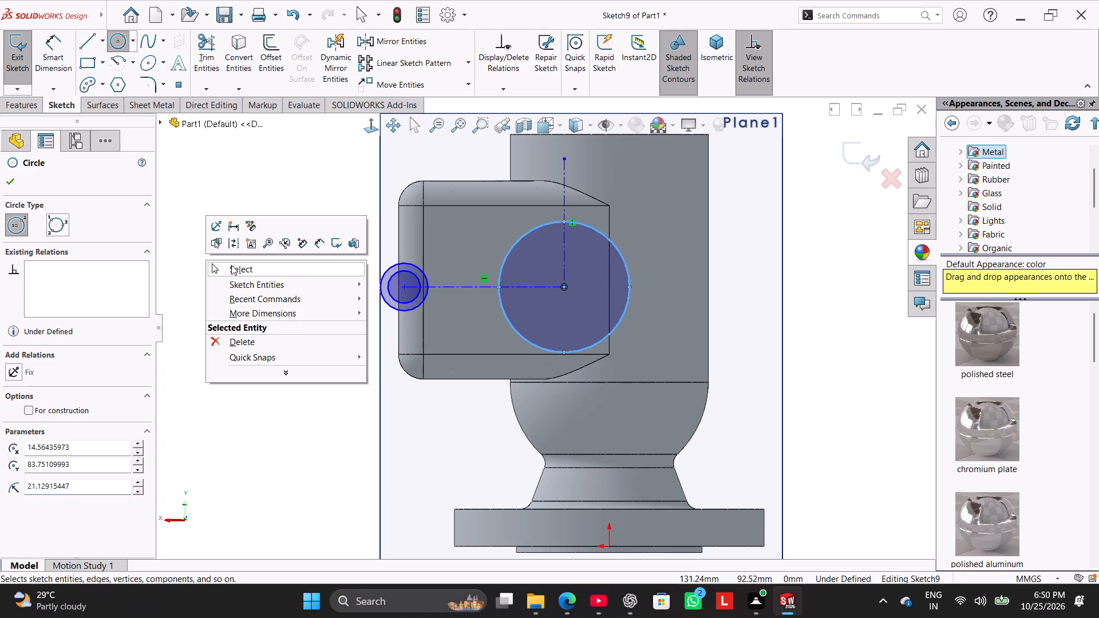
pyautogui.click(239, 265)
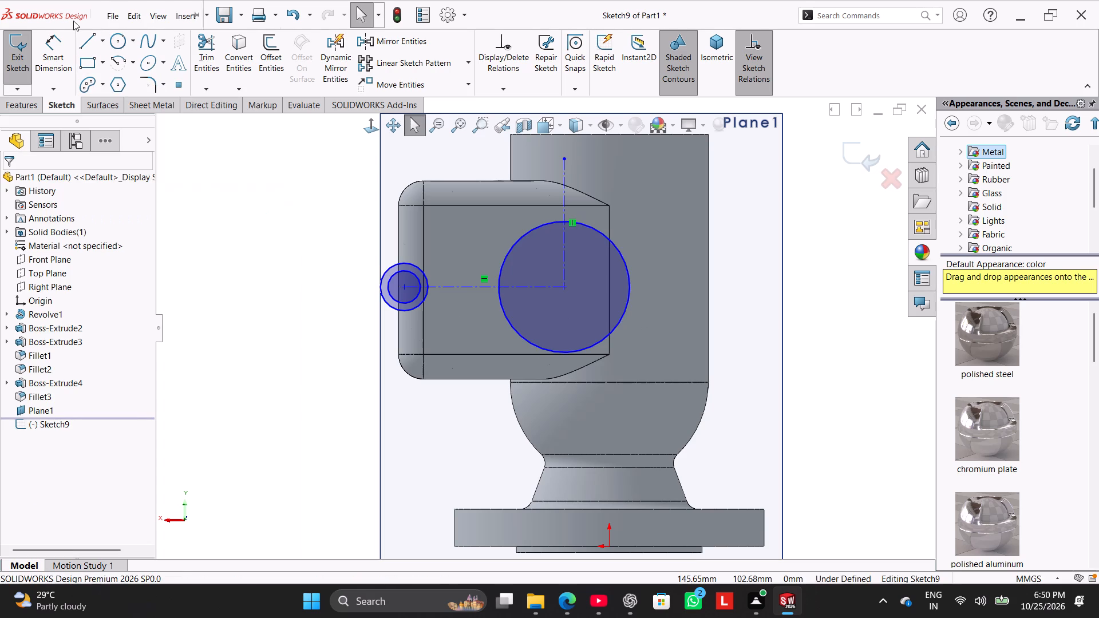
# Draw a sloping line from the top of the outer concentric circle to the upper edge of the large central circle.
pyautogui.click(83, 41)
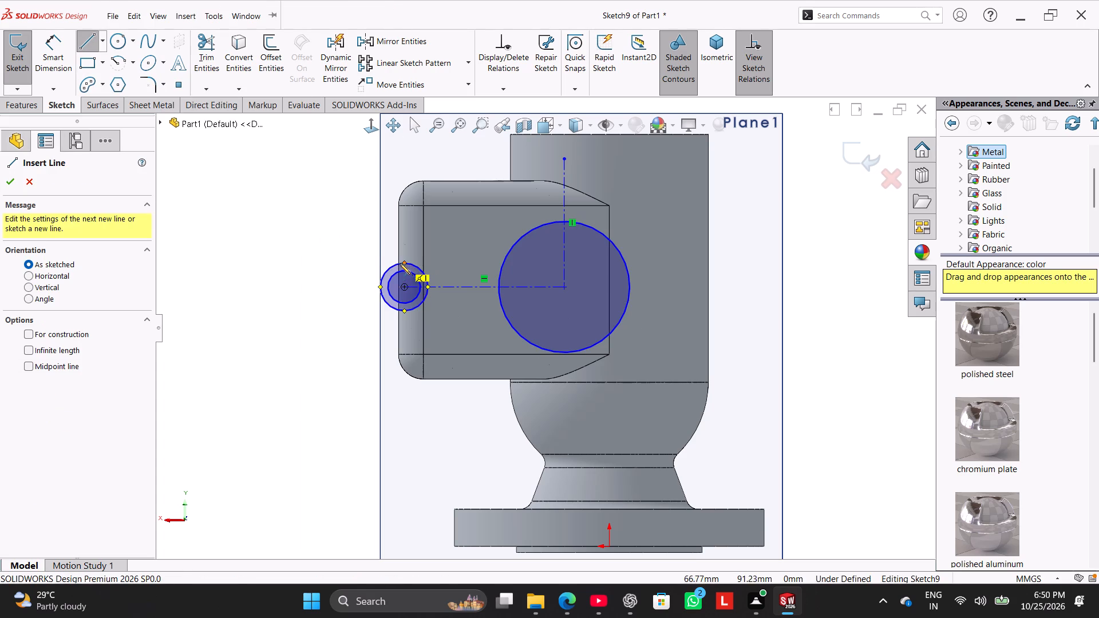
pyautogui.moveTo(397, 262); pyautogui.dragTo(402, 262)
pyautogui.click(543, 225)
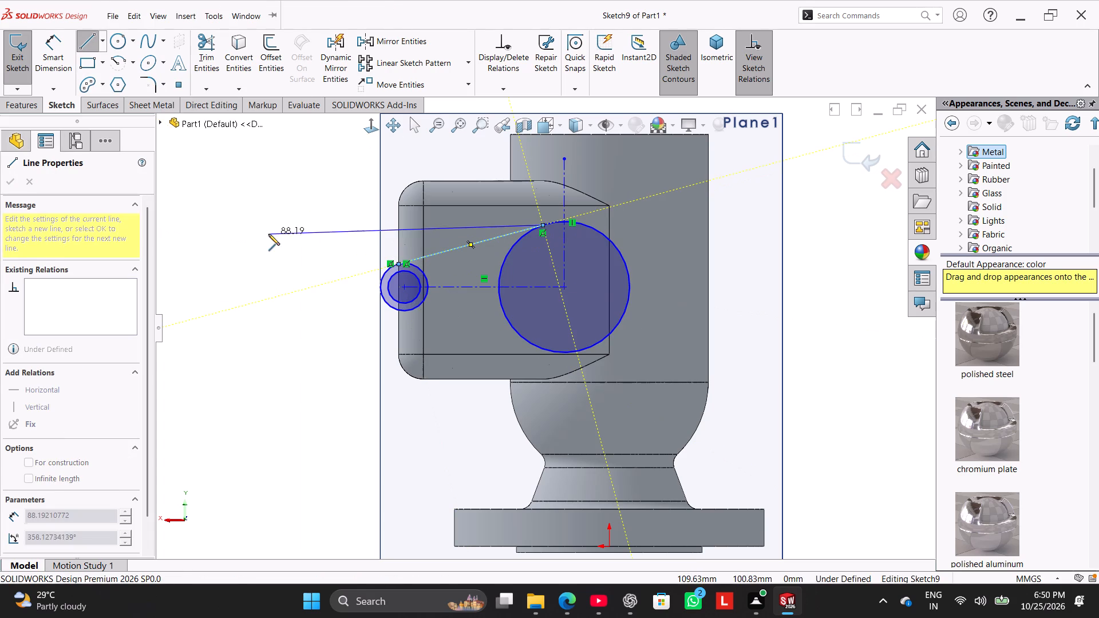
pyautogui.rightClick(268, 234)
pyautogui.click(291, 240)
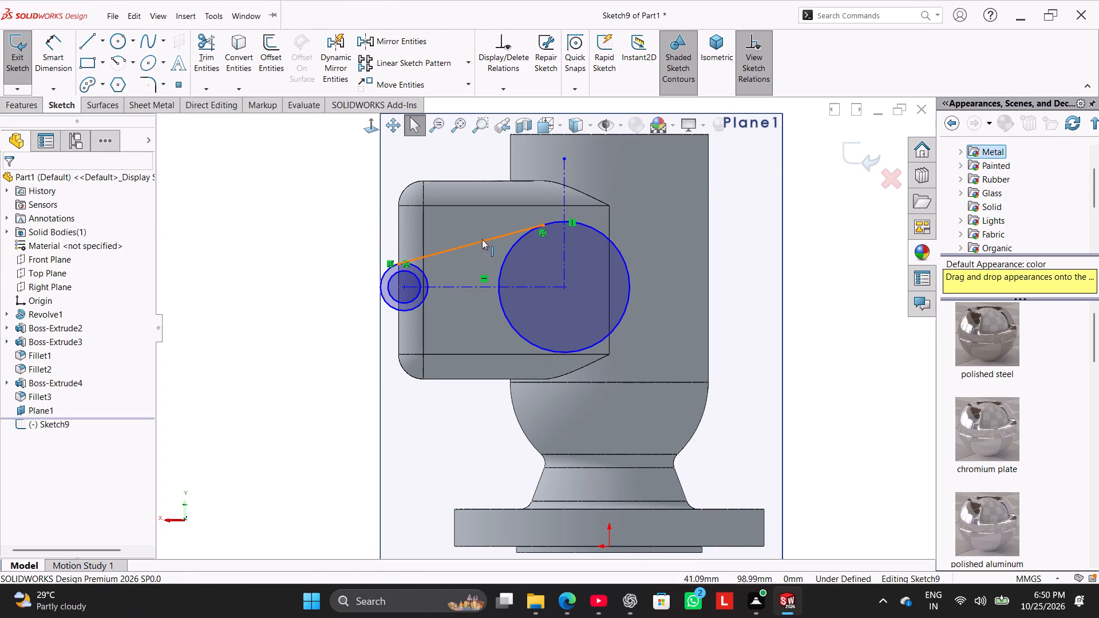
# Mirror the sloping line about the horizontal centreline.
pyautogui.keyDown('ctrl'); pyautogui.click(482, 239); pyautogui.keyUp('ctrl')
pyautogui.keyDown('ctrl'); pyautogui.click(477, 287); pyautogui.keyUp('ctrl')
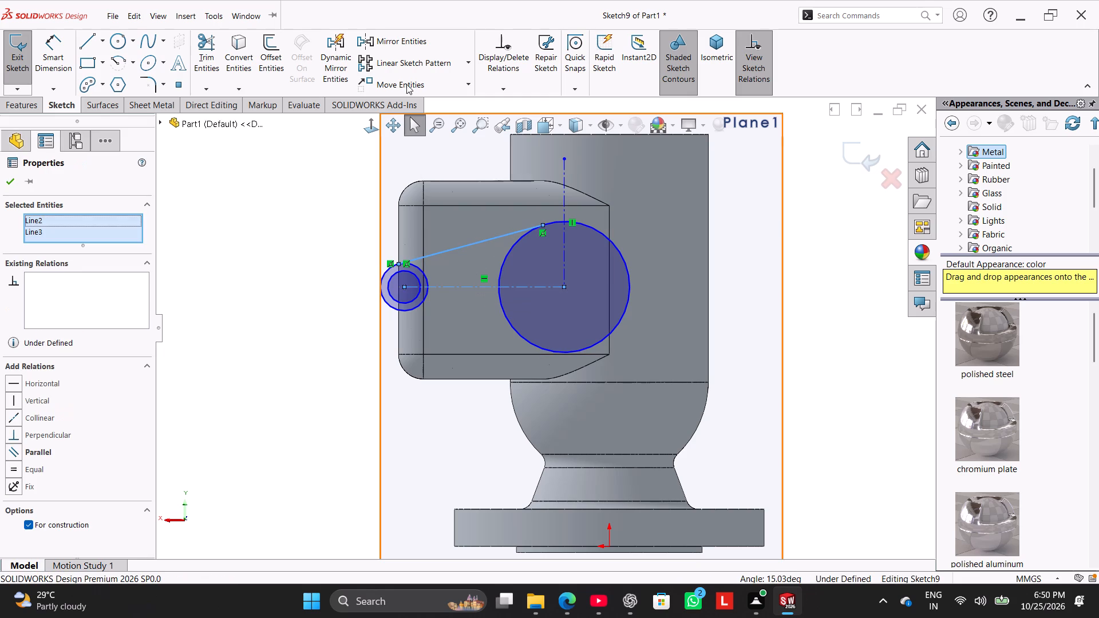
pyautogui.click(407, 43)
pyautogui.click(288, 279)
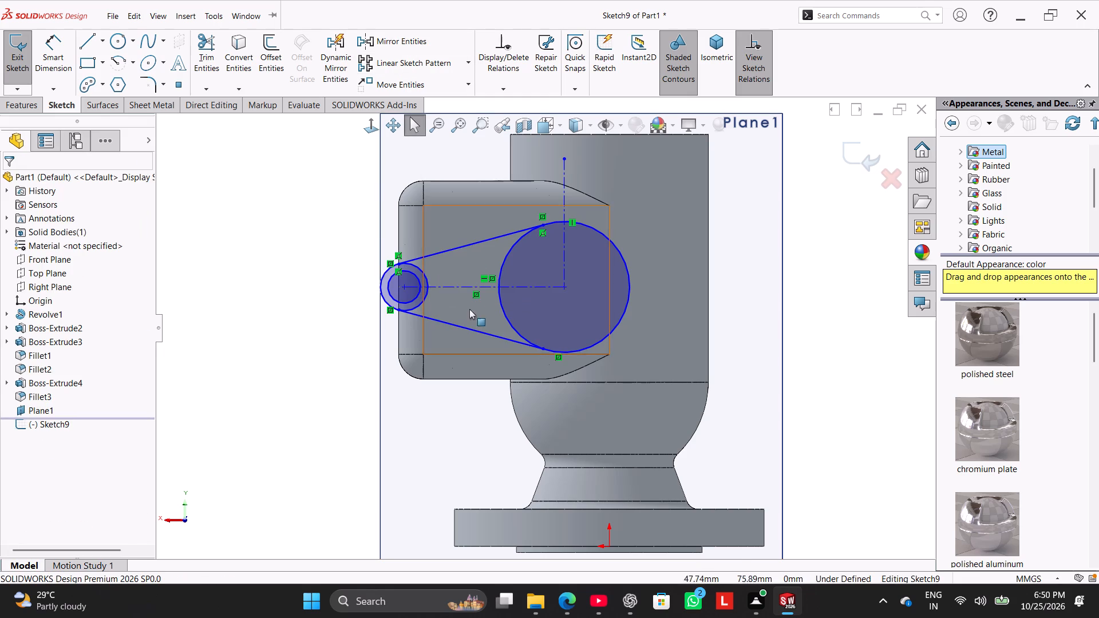
# Mirror the two concentric circles and both sloping lines about the vertical centreline.
pyautogui.keyDown('ctrl'); pyautogui.click(479, 331); pyautogui.keyUp('ctrl')
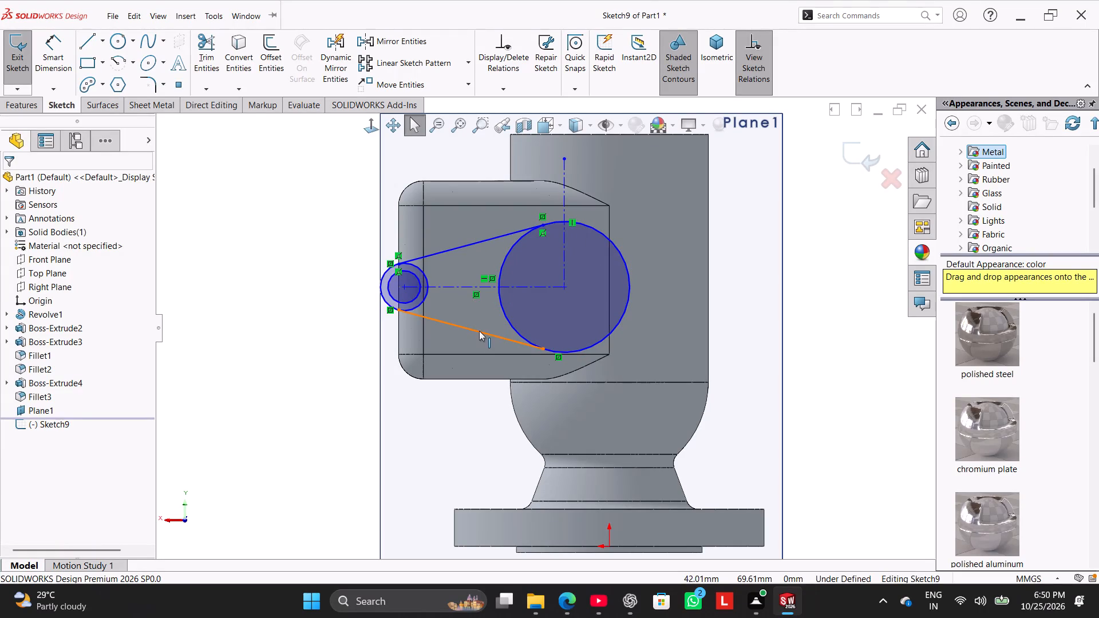
pyautogui.keyDown('ctrl'); pyautogui.click(427, 298); pyautogui.keyUp('ctrl')
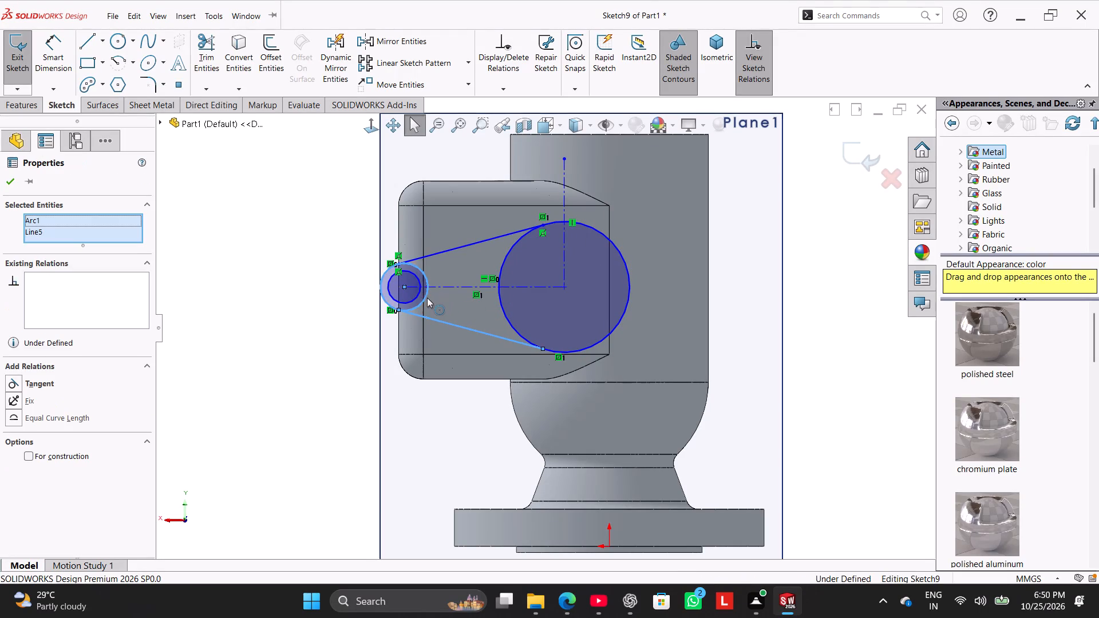
pyautogui.keyDown('ctrl'); pyautogui.click(416, 298); pyautogui.keyUp('ctrl')
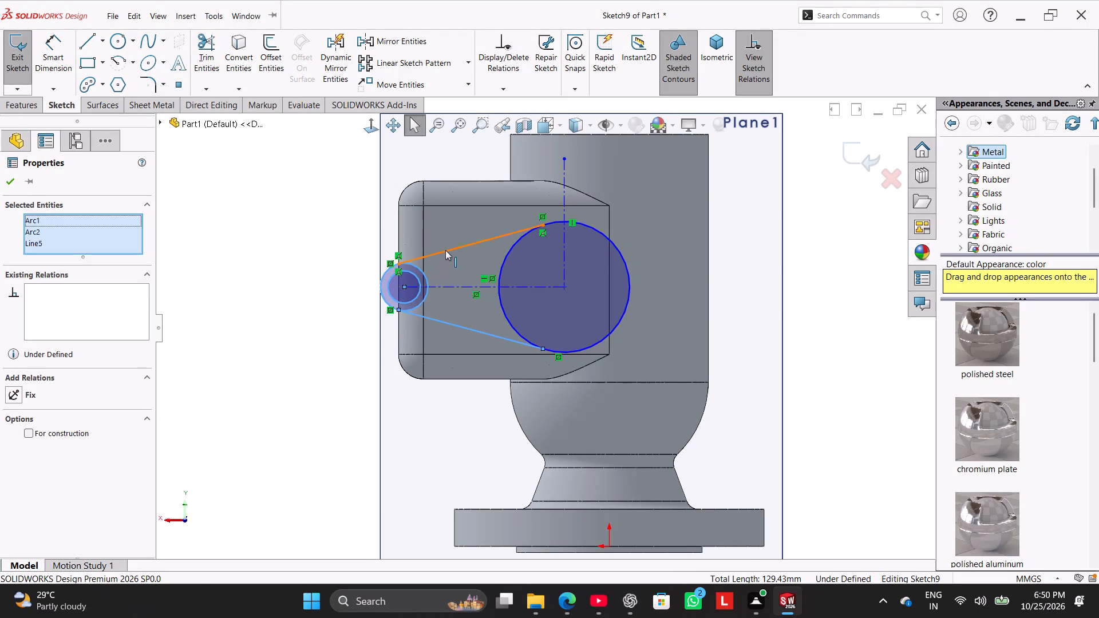
pyautogui.keyDown('ctrl'); pyautogui.click(445, 250); pyautogui.keyUp('ctrl')
pyautogui.keyDown('ctrl'); pyautogui.click(566, 258); pyautogui.keyUp('ctrl')
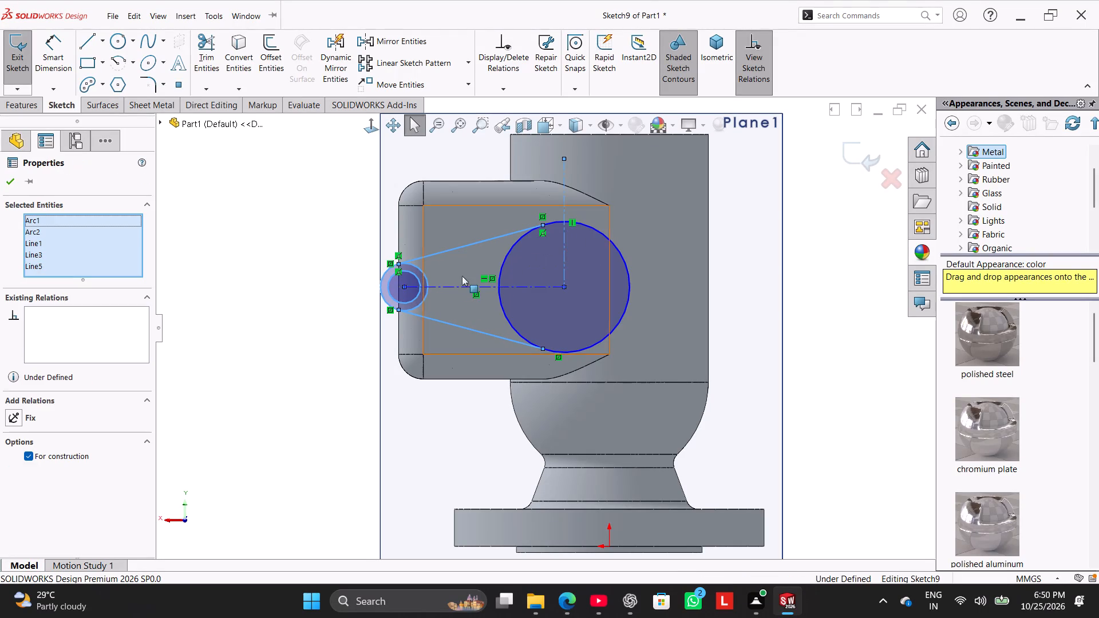
pyautogui.click(393, 39)
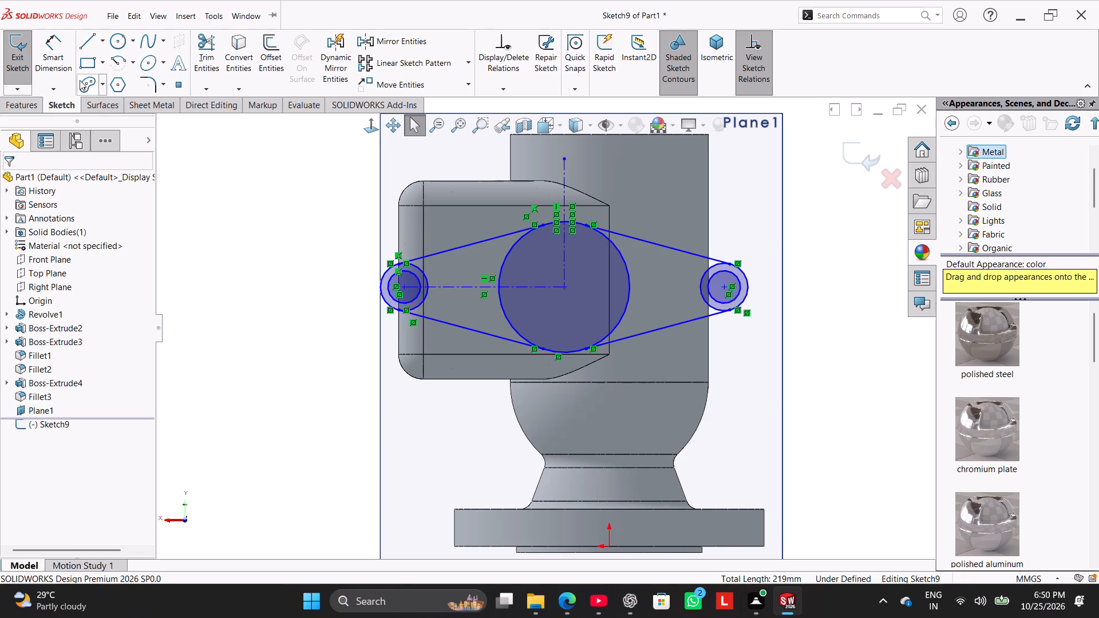
# Dimension the large central circle with a 64 mm diameter.
pyautogui.click(65, 56)
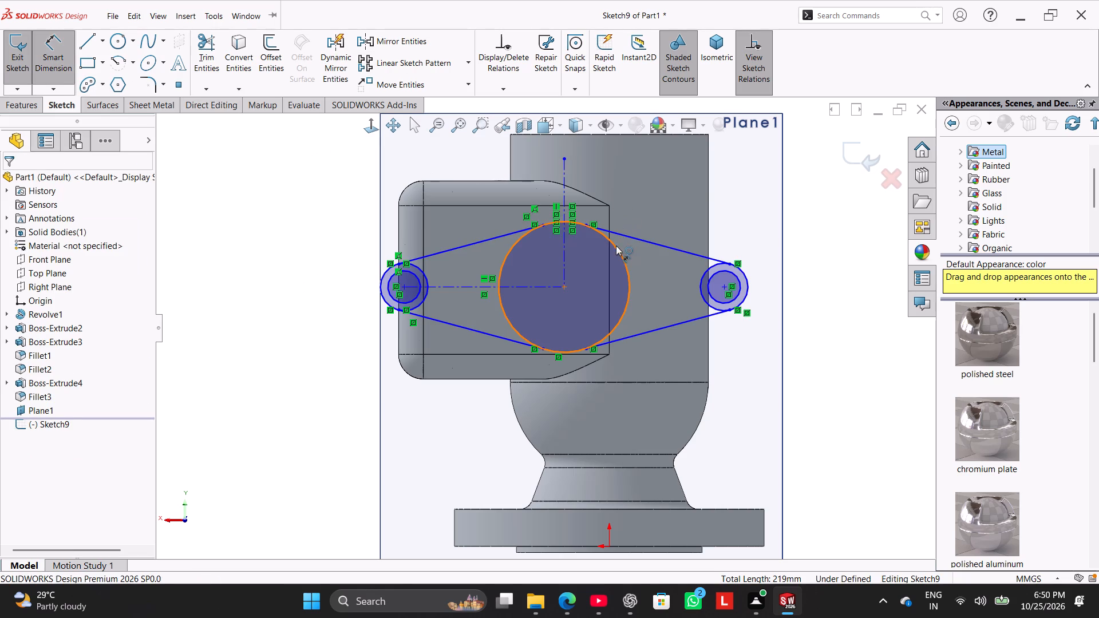
pyautogui.click(616, 245)
pyautogui.click(718, 167)
pyautogui.write('64')
pyautogui.press('Return')
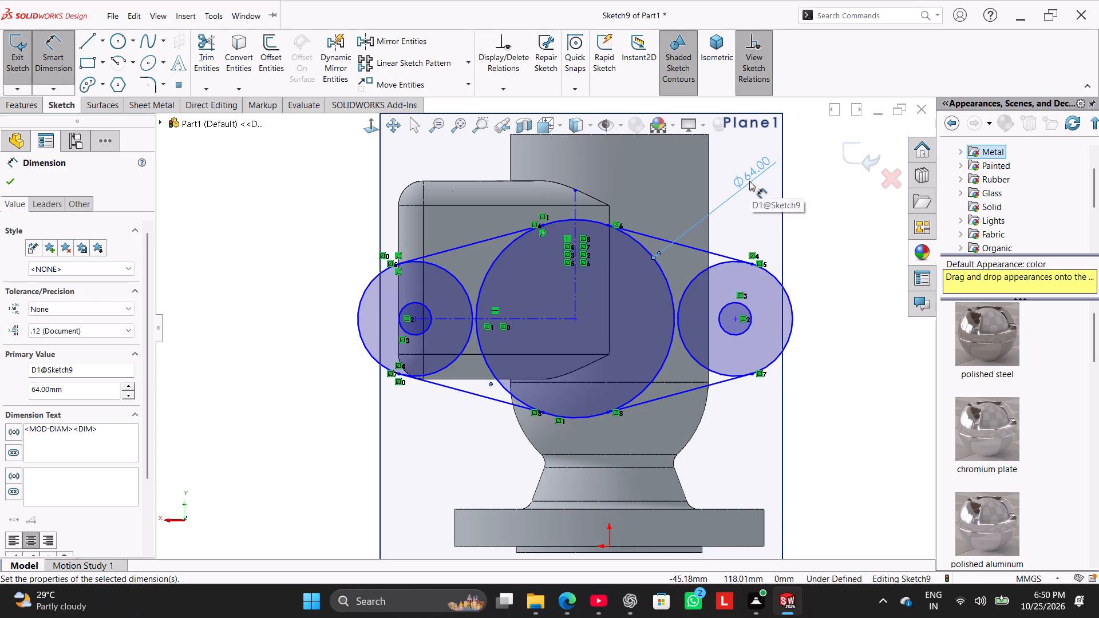
pyautogui.rightClick(831, 233)
pyautogui.click(881, 269)
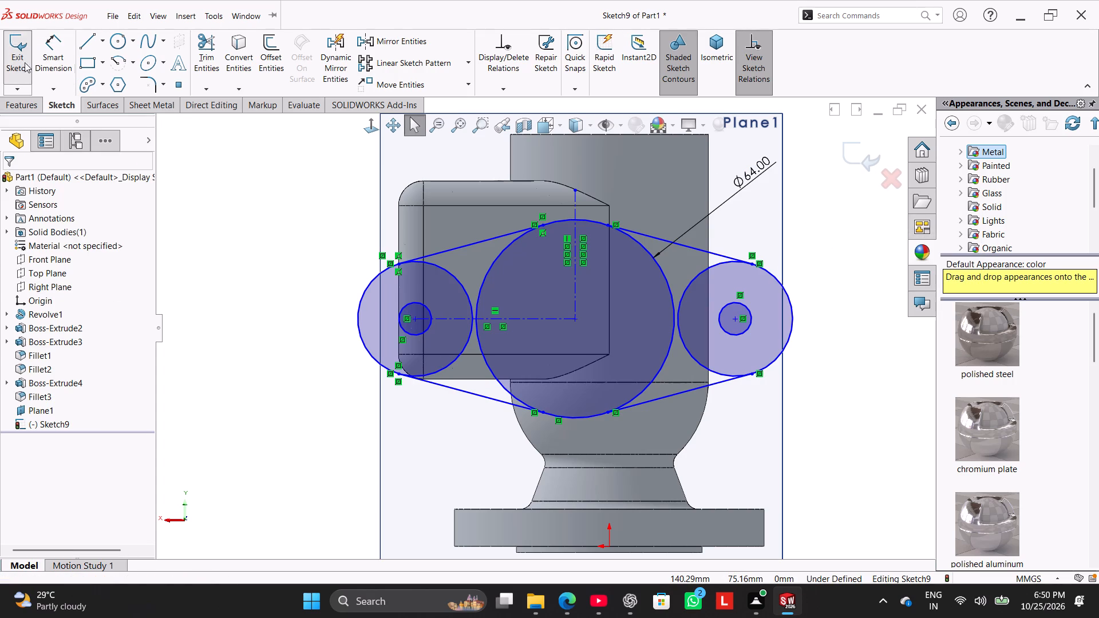
# Dimension the outer circle of the mirrored concentric pair with a 36 mm diameter.
pyautogui.click(50, 56)
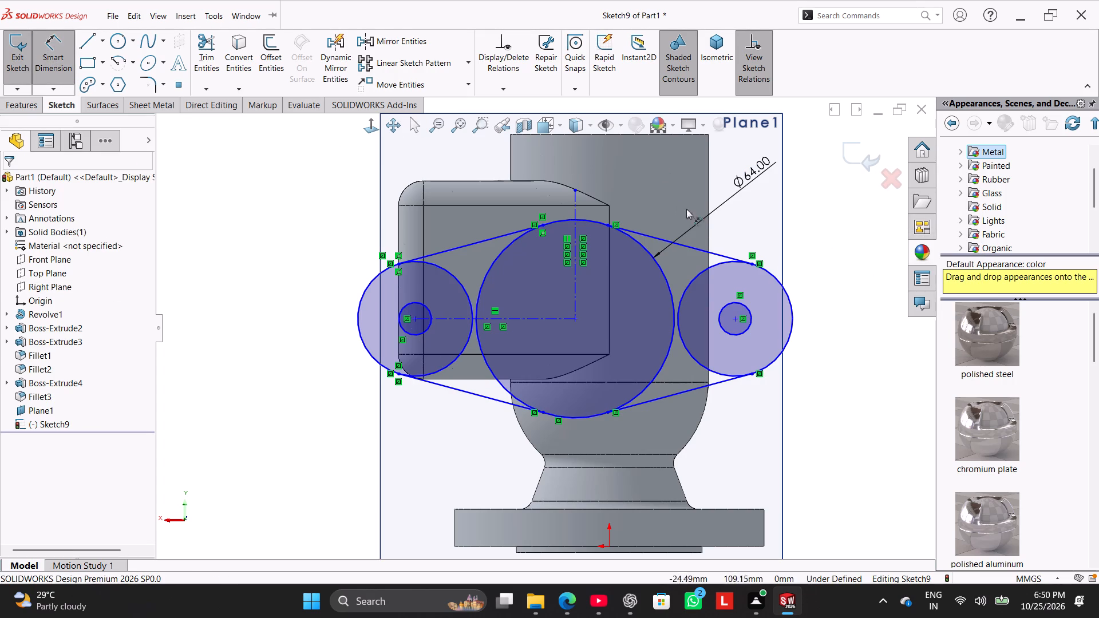
pyautogui.click(790, 340)
pyautogui.click(829, 407)
pyautogui.write('36')
pyautogui.press('Return')
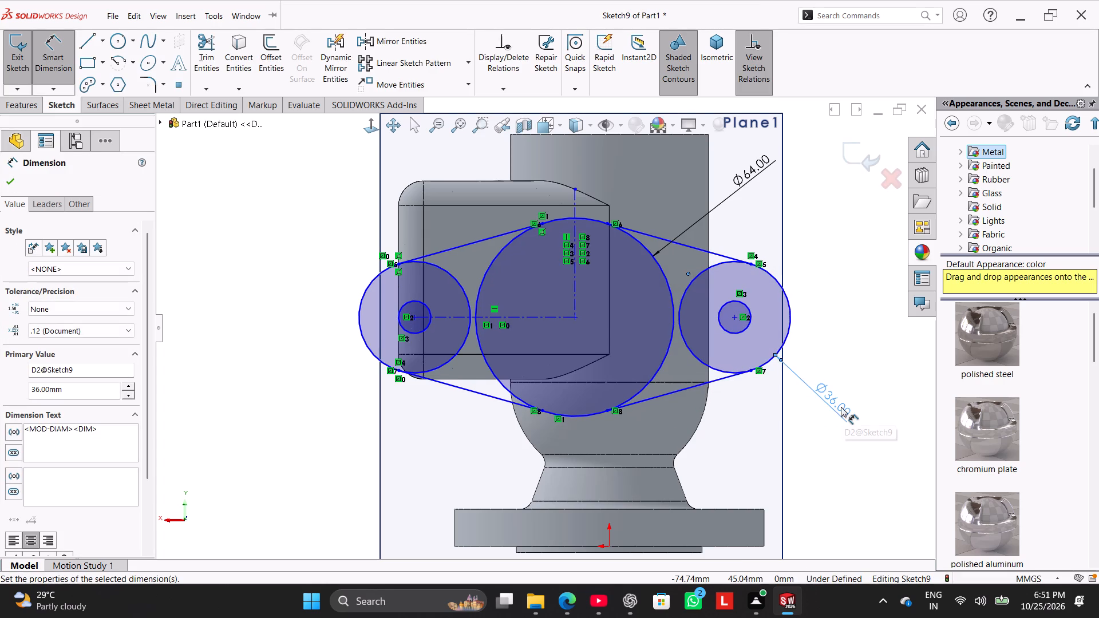
# Dimension the small inner circle of the original concentric pair with a 12 mm diameter.
pyautogui.click(424, 331)
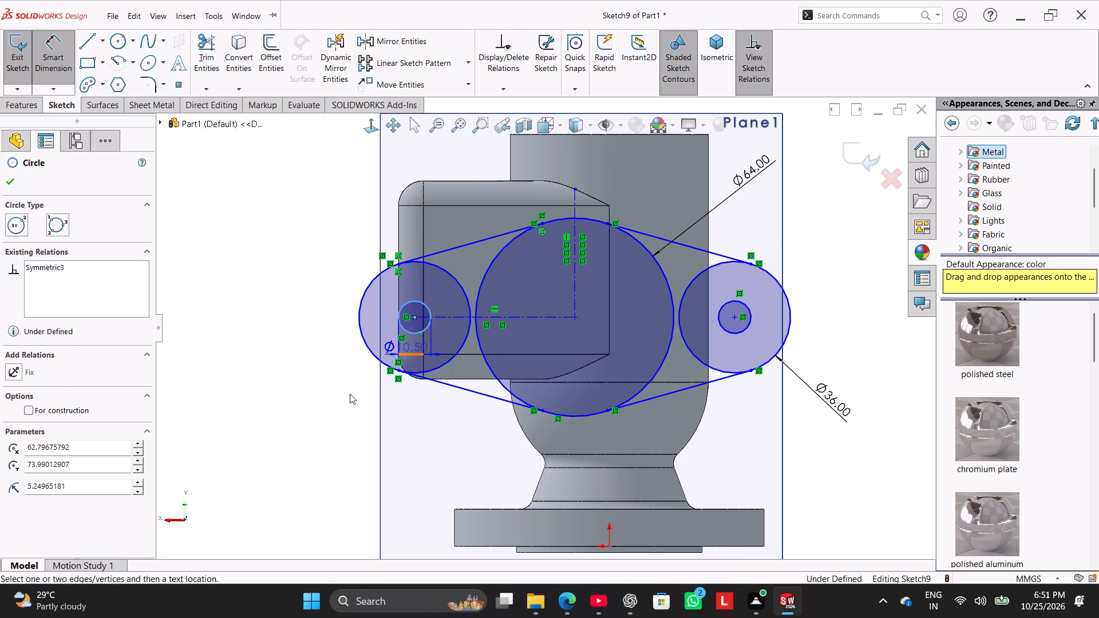
pyautogui.click(301, 413)
pyautogui.write('12')
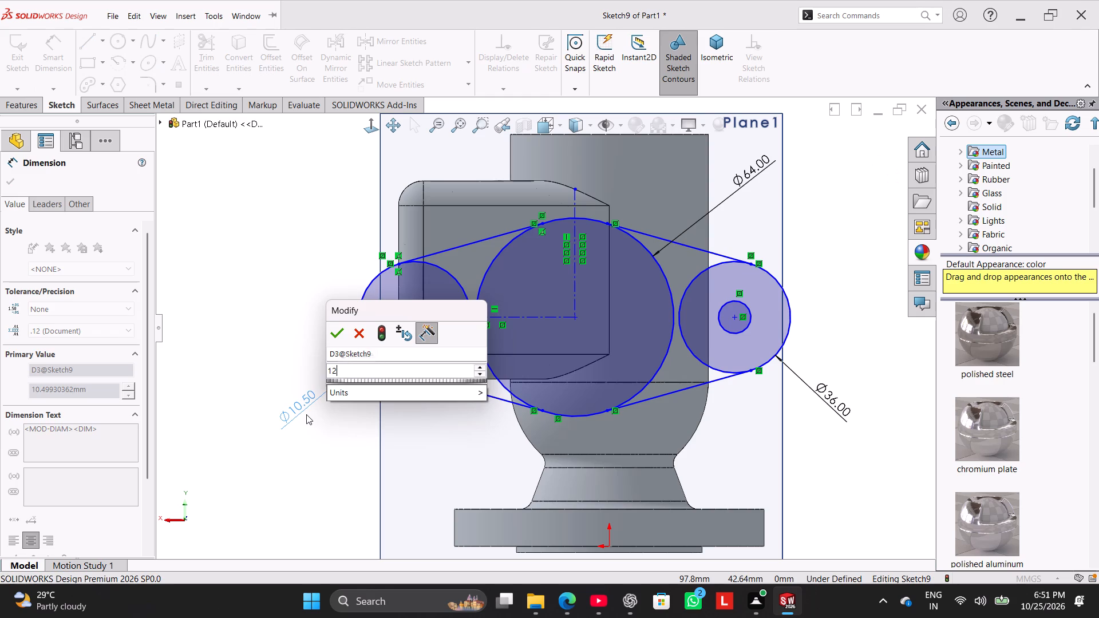
pyautogui.press('Return')
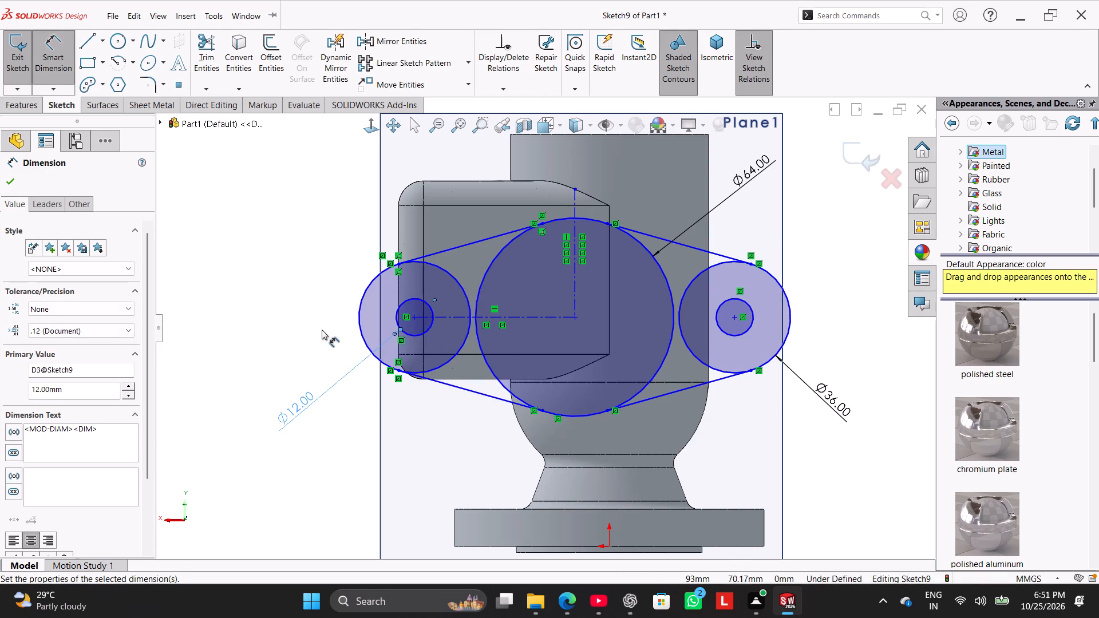
pyautogui.rightClick(266, 260)
pyautogui.click(299, 304)
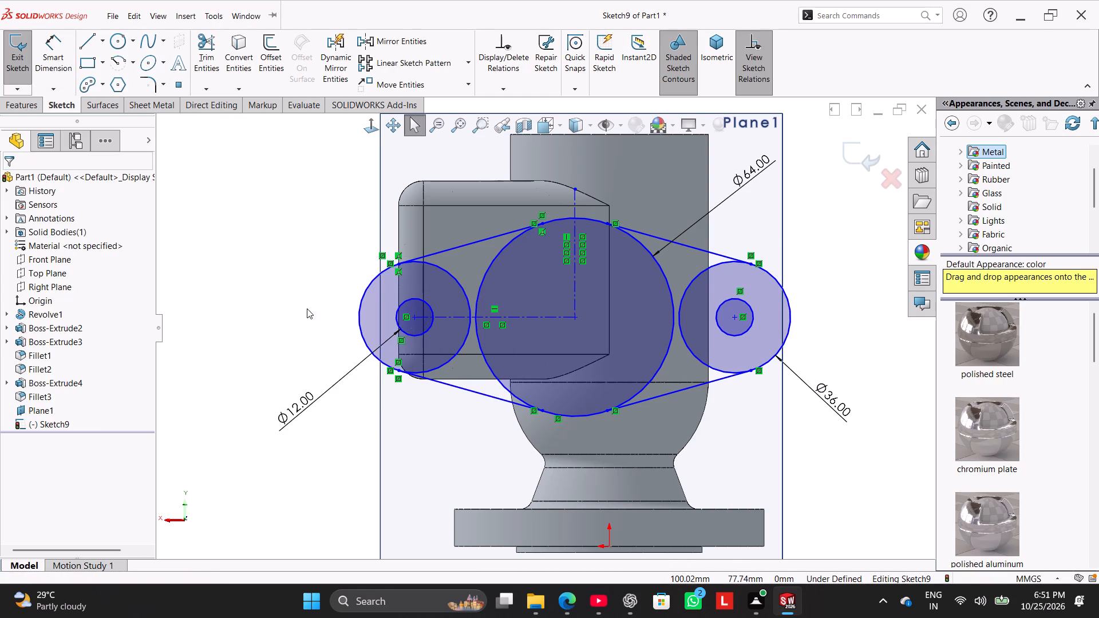
# Move the original concentric circles' centre outward until the two end centres are about 114 mm apart.
pyautogui.moveTo(412, 320); pyautogui.dragTo(428, 322)
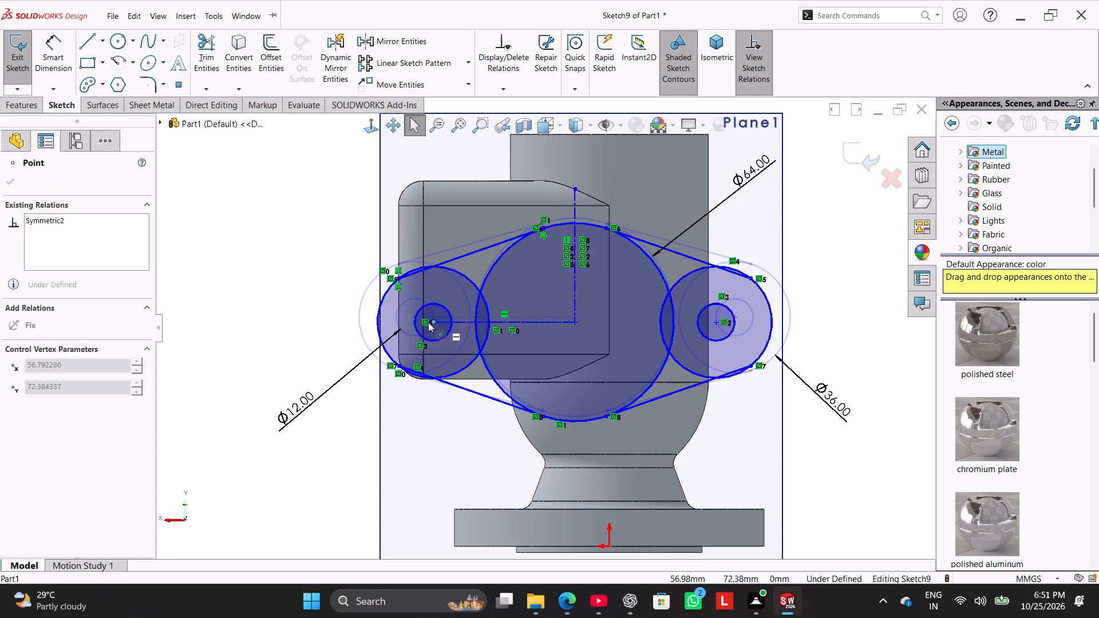
pyautogui.moveTo(428, 322); pyautogui.dragTo(397, 320)
pyautogui.click(256, 312)
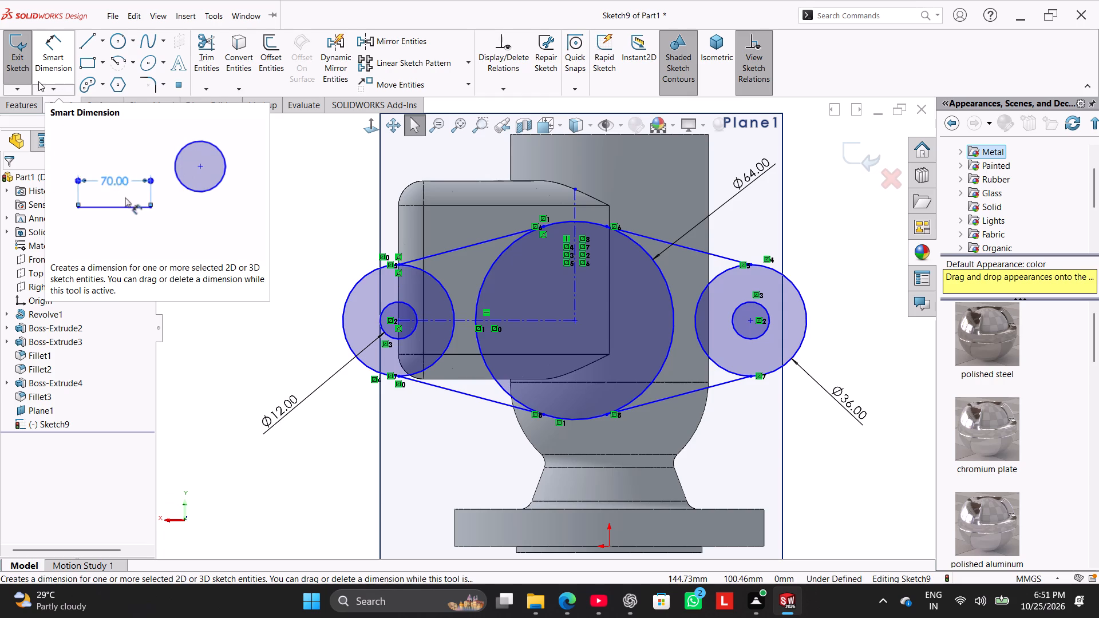
# Dimension the horizontal distance between the centres of the two 12 mm circles as 76 mm.
pyautogui.click(60, 59)
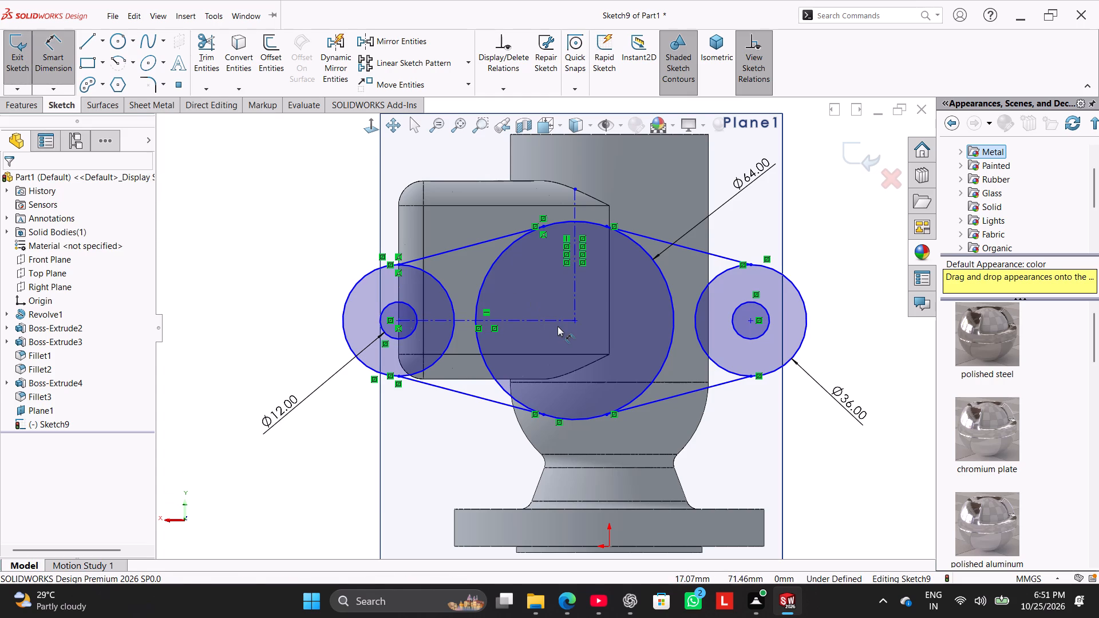
pyautogui.click(396, 320)
pyautogui.moveTo(748, 322); pyautogui.dragTo(744, 327)
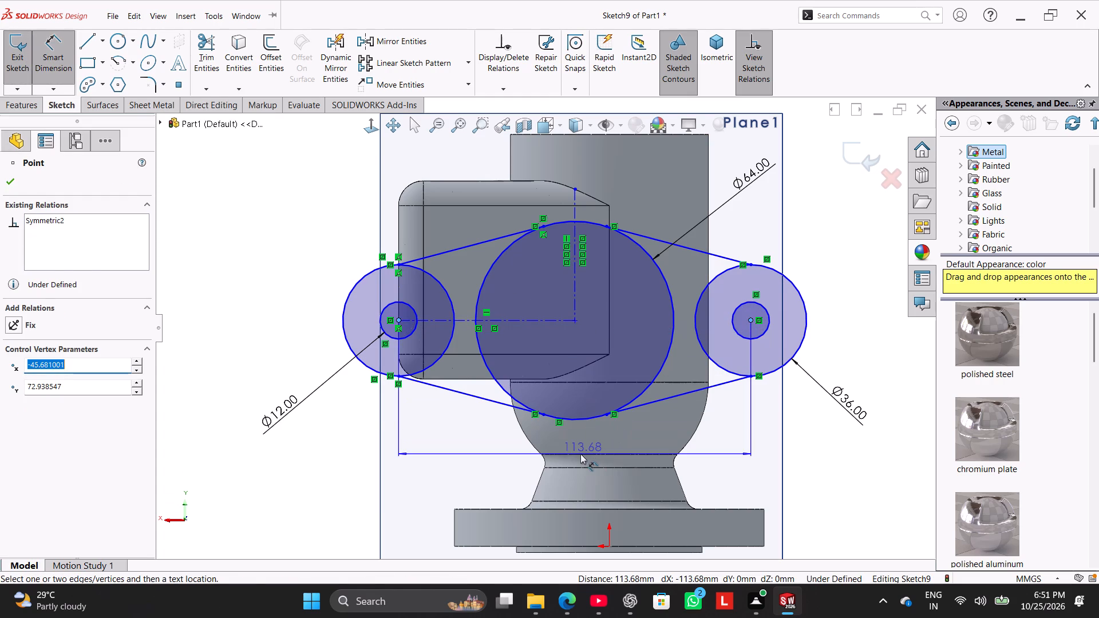
pyautogui.click(580, 454)
pyautogui.write('76')
pyautogui.press('Return')
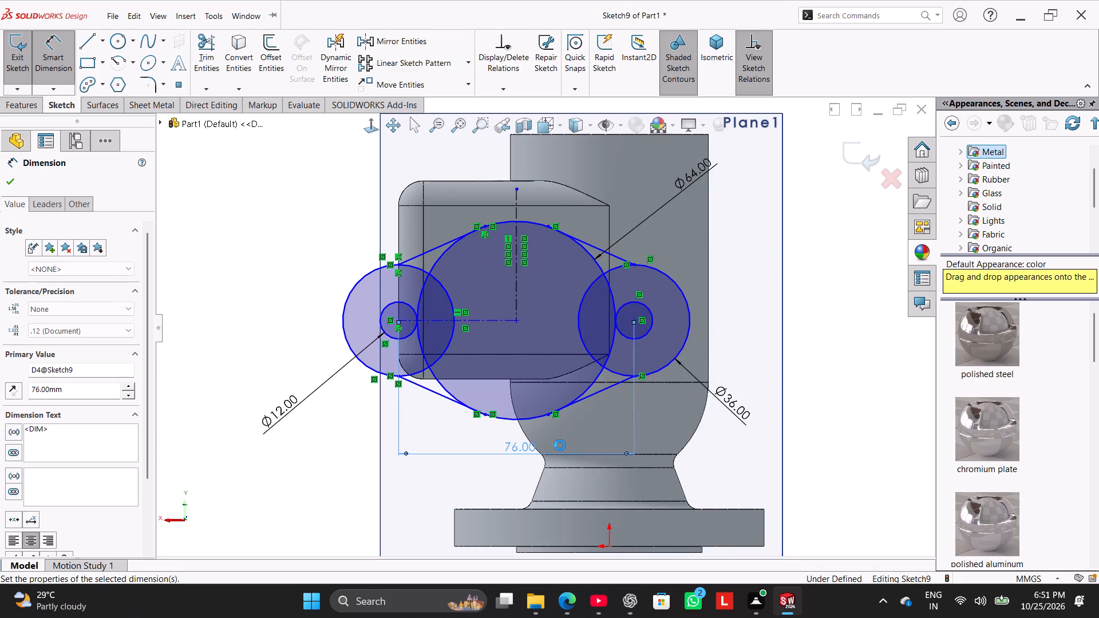
pyautogui.rightClick(268, 261)
pyautogui.click(309, 300)
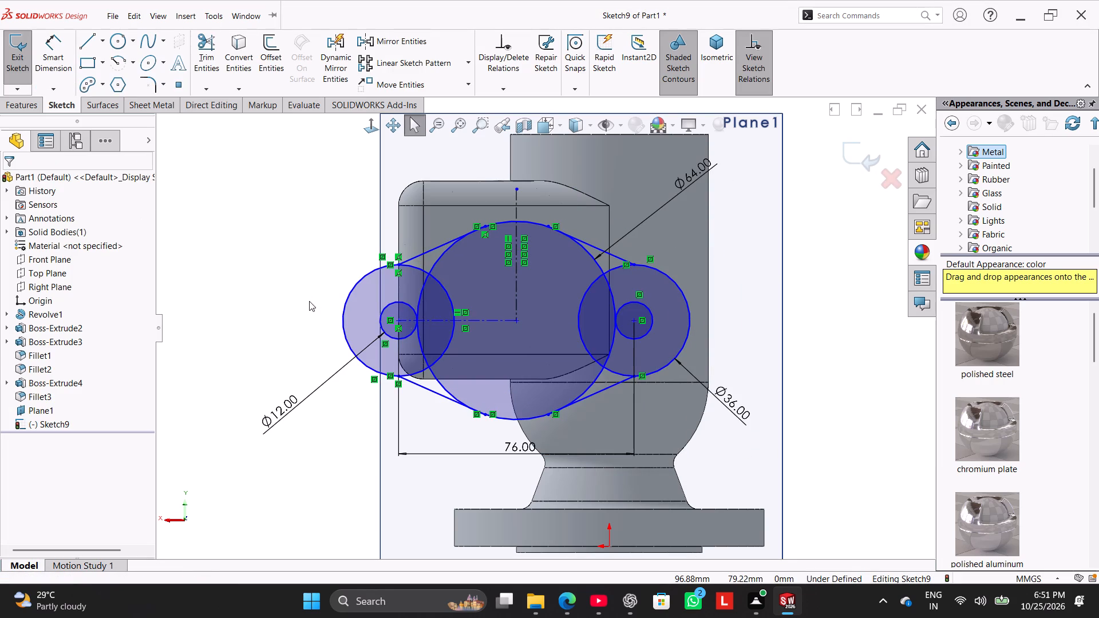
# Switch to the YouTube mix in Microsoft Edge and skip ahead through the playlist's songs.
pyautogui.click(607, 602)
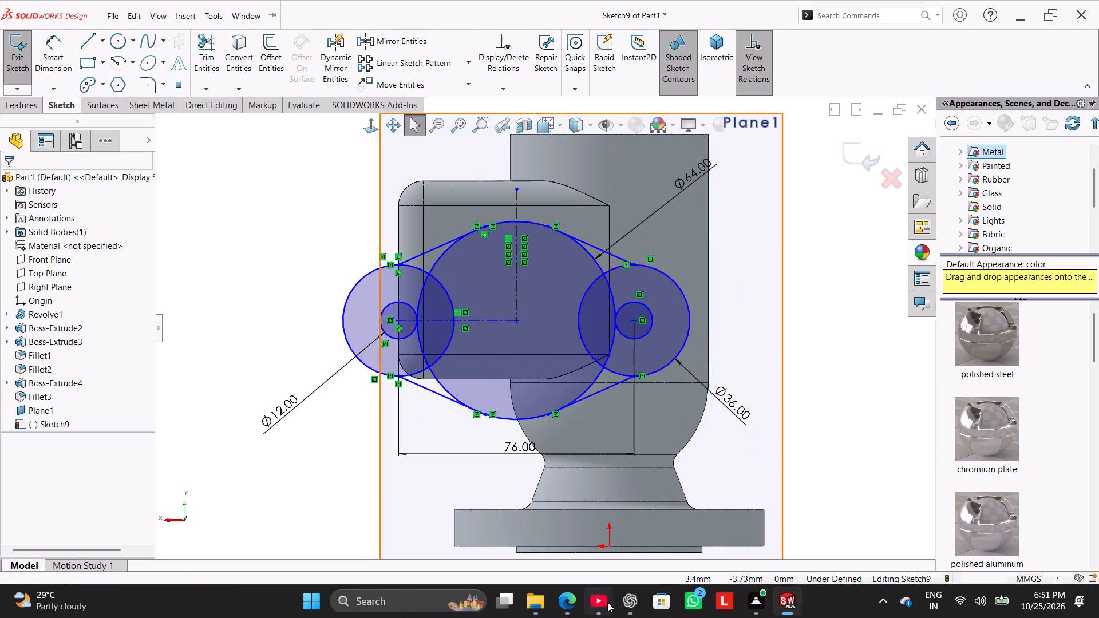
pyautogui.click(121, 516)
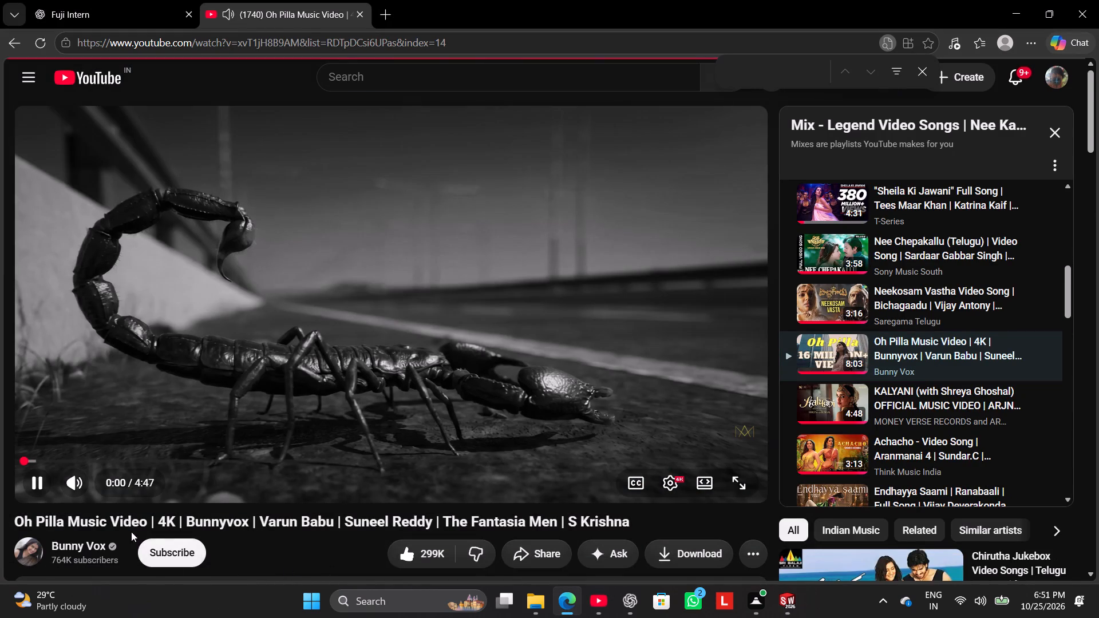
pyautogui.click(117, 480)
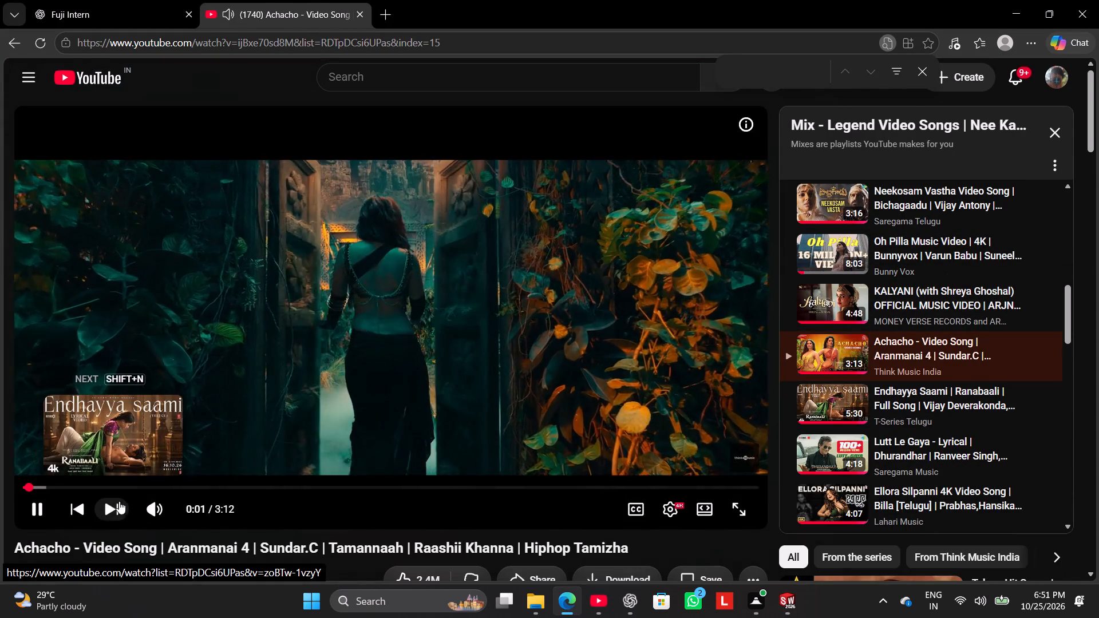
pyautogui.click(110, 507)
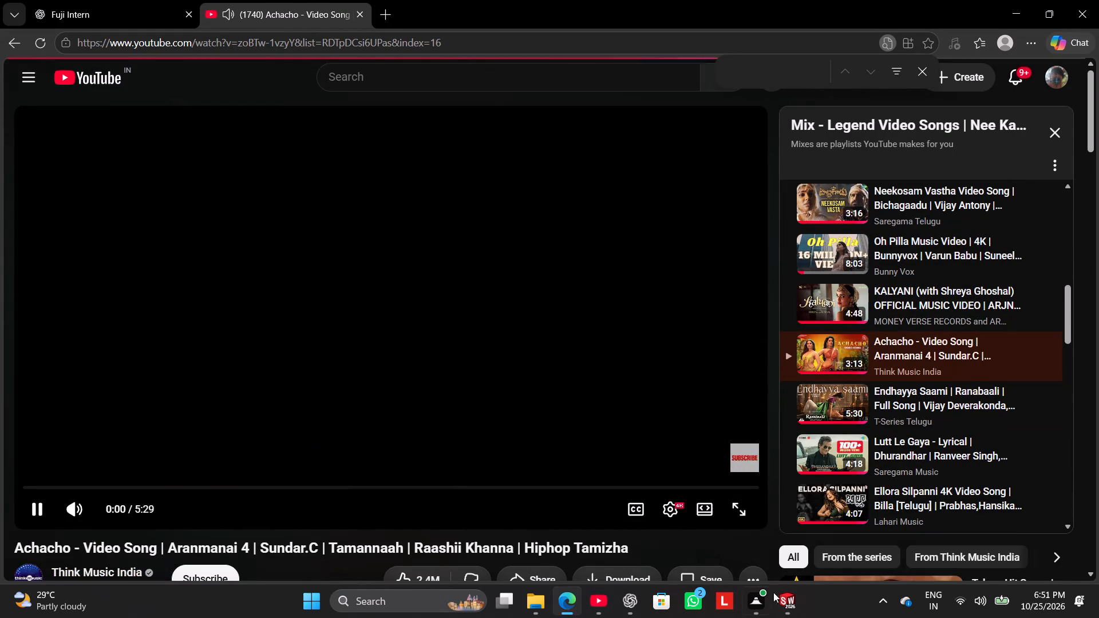
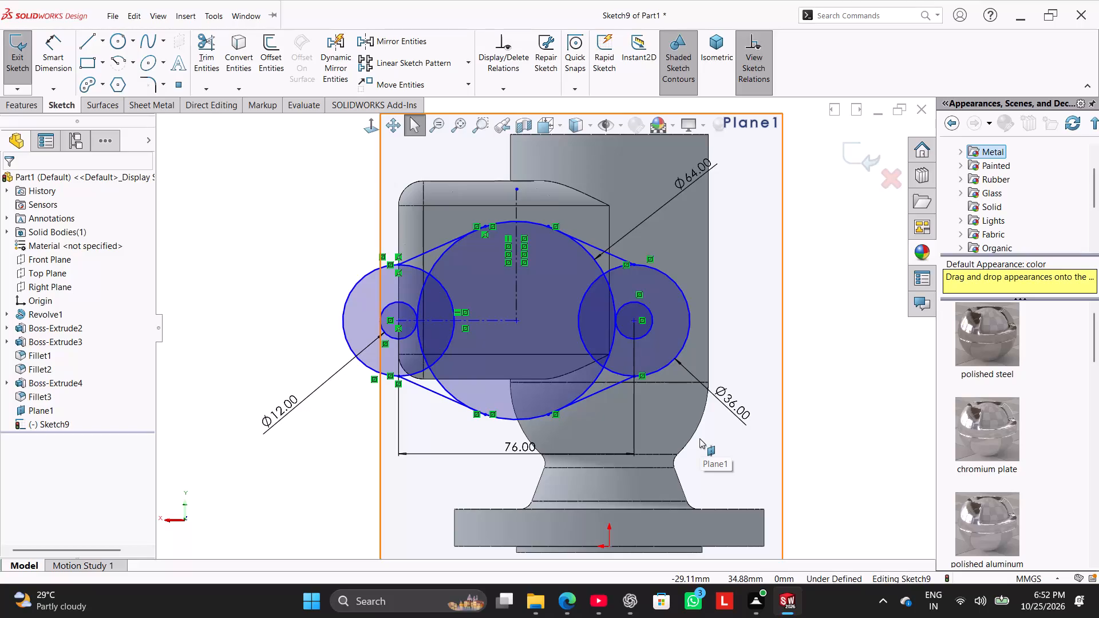
# Dimension the vertical distance from the 64 mm circle's centre to the base flange's bottom edge as 86 mm.
pyautogui.scroll(2, 301, 347)
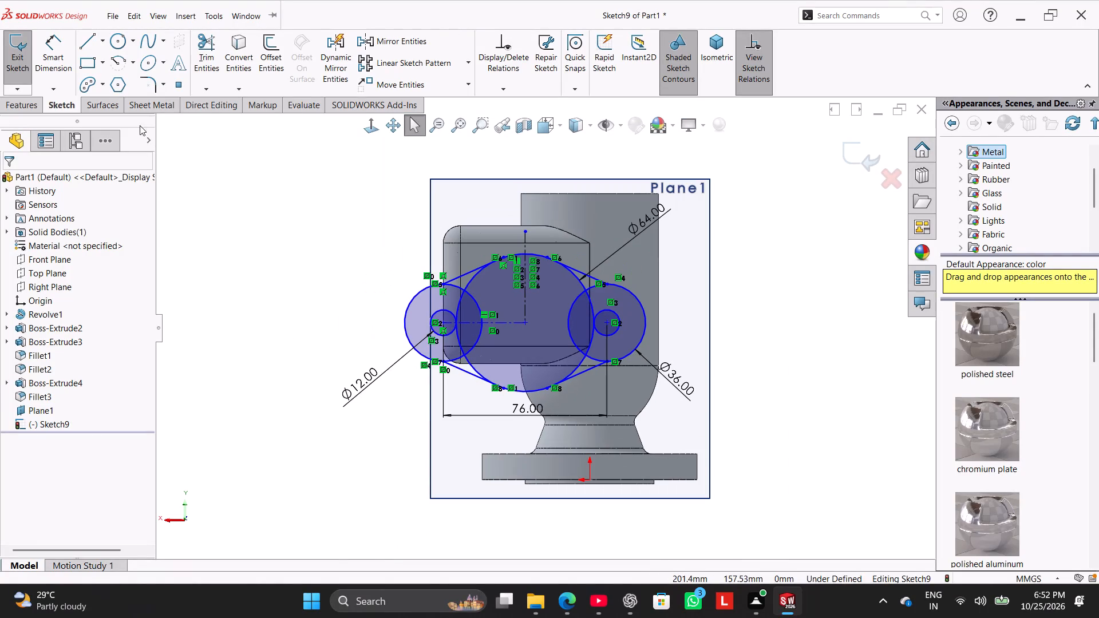
pyautogui.click(64, 61)
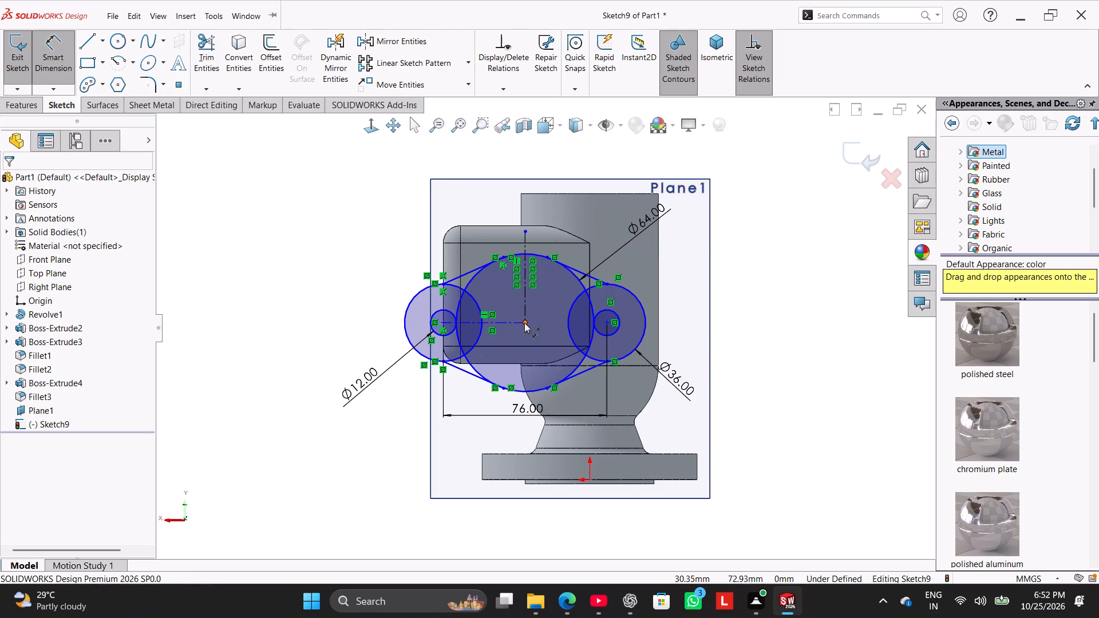
pyautogui.click(524, 322)
pyautogui.click(505, 480)
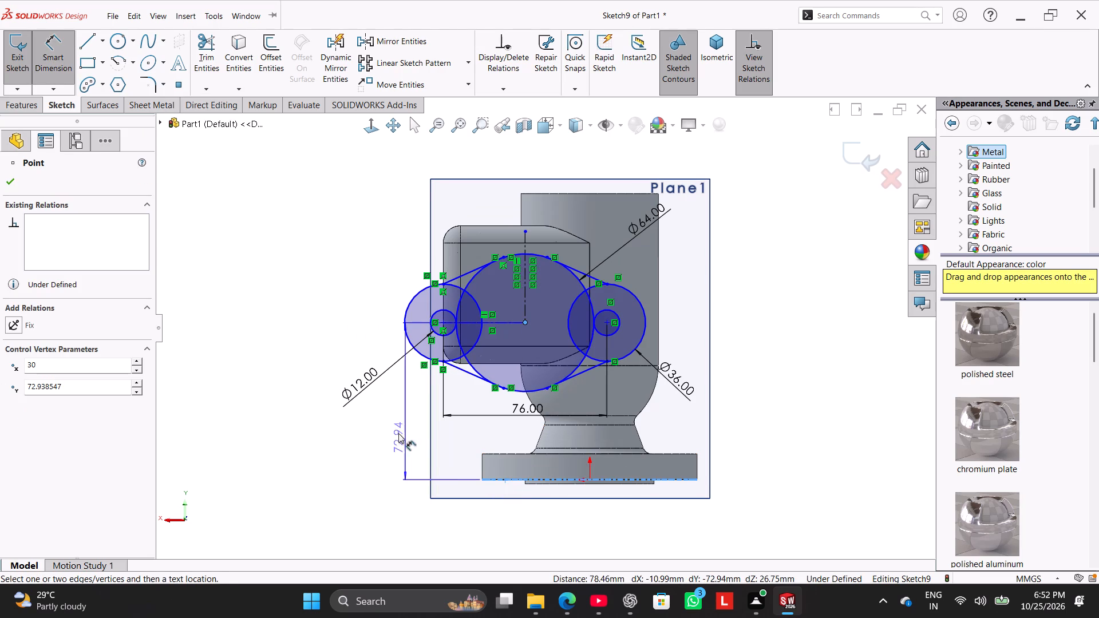
pyautogui.click(323, 385)
pyautogui.write('86')
pyautogui.press('Return')
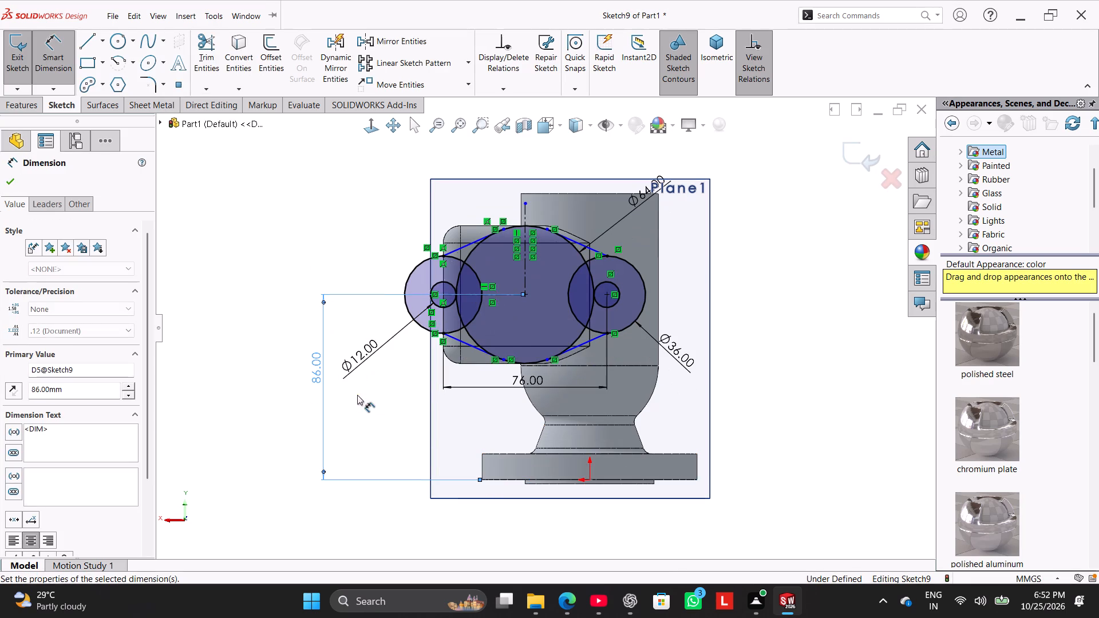
pyautogui.rightClick(264, 232)
pyautogui.click(320, 275)
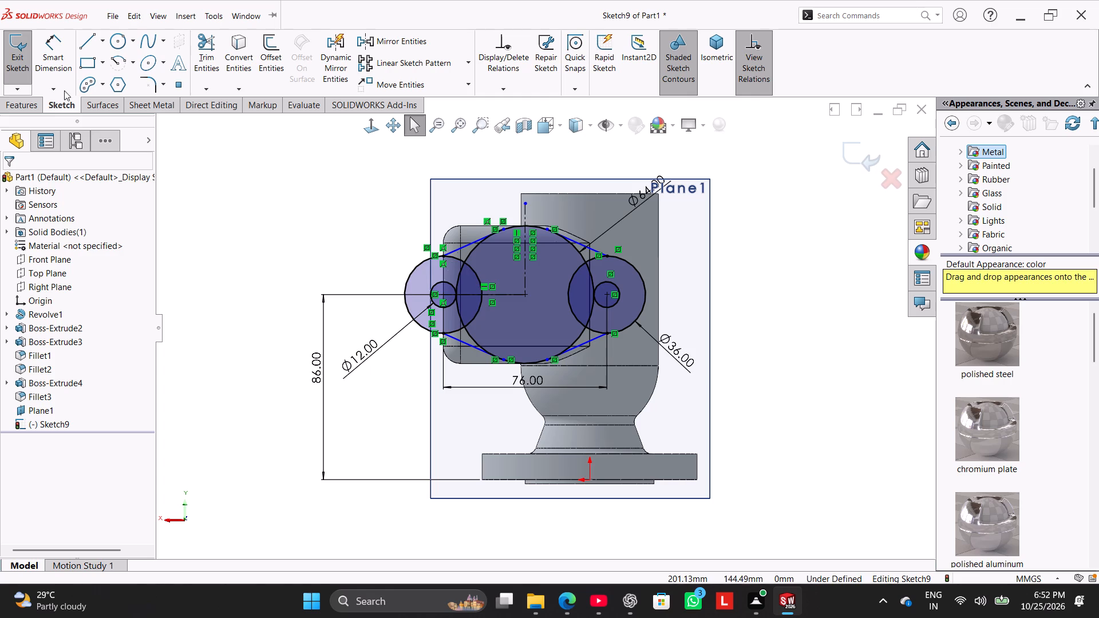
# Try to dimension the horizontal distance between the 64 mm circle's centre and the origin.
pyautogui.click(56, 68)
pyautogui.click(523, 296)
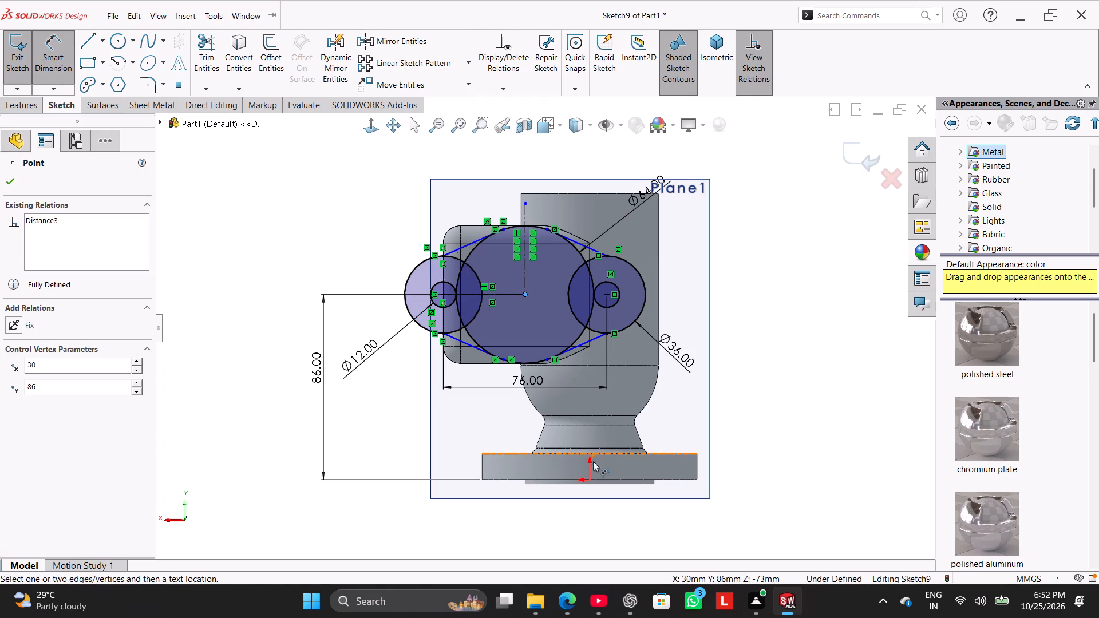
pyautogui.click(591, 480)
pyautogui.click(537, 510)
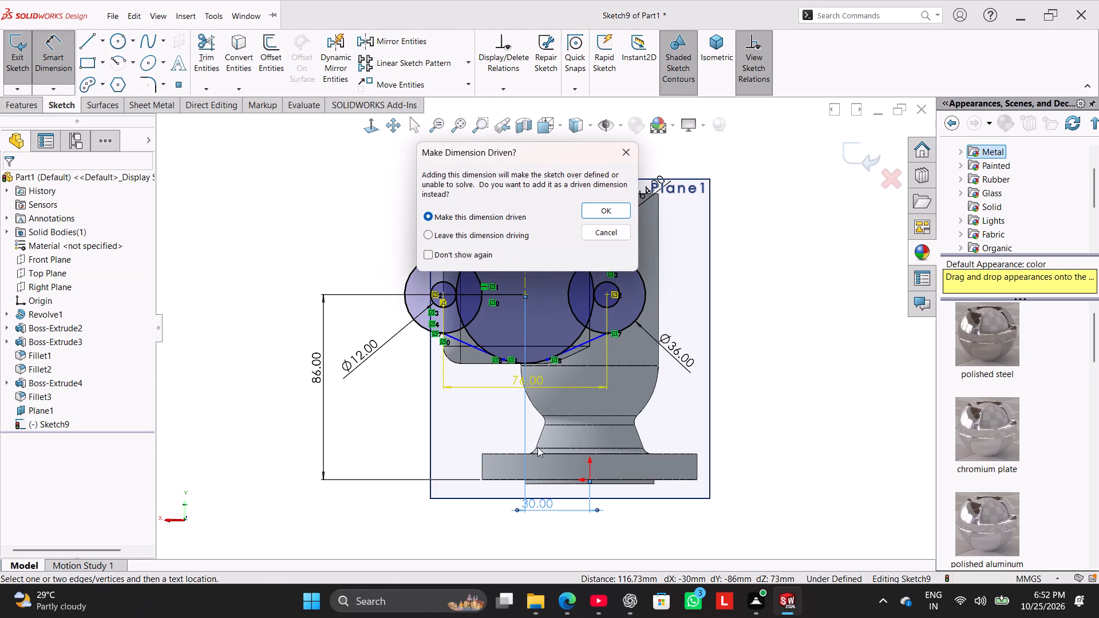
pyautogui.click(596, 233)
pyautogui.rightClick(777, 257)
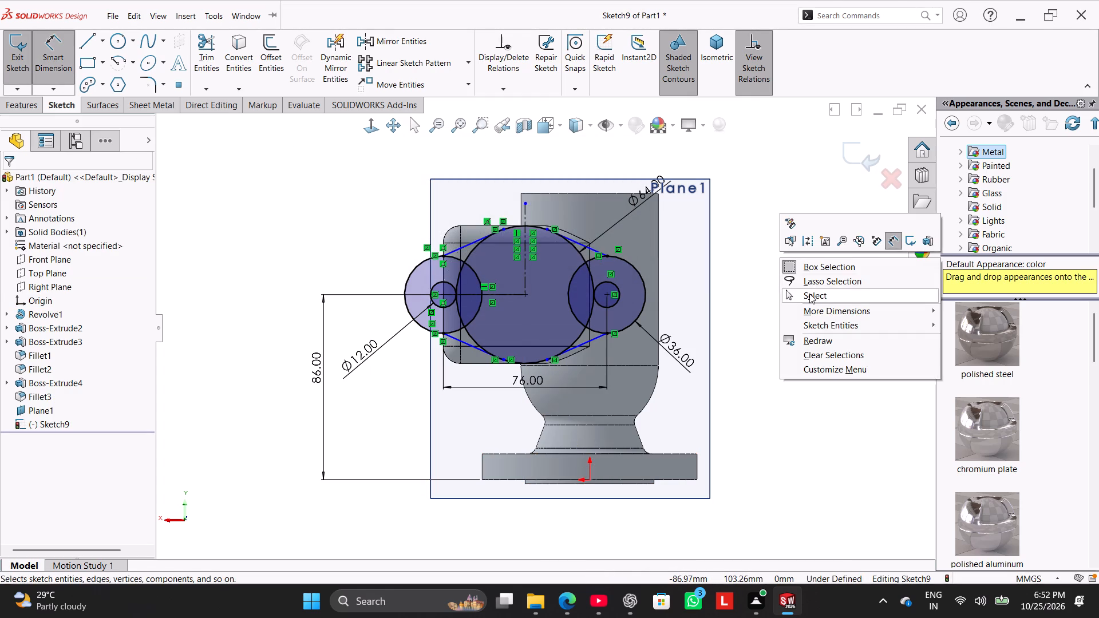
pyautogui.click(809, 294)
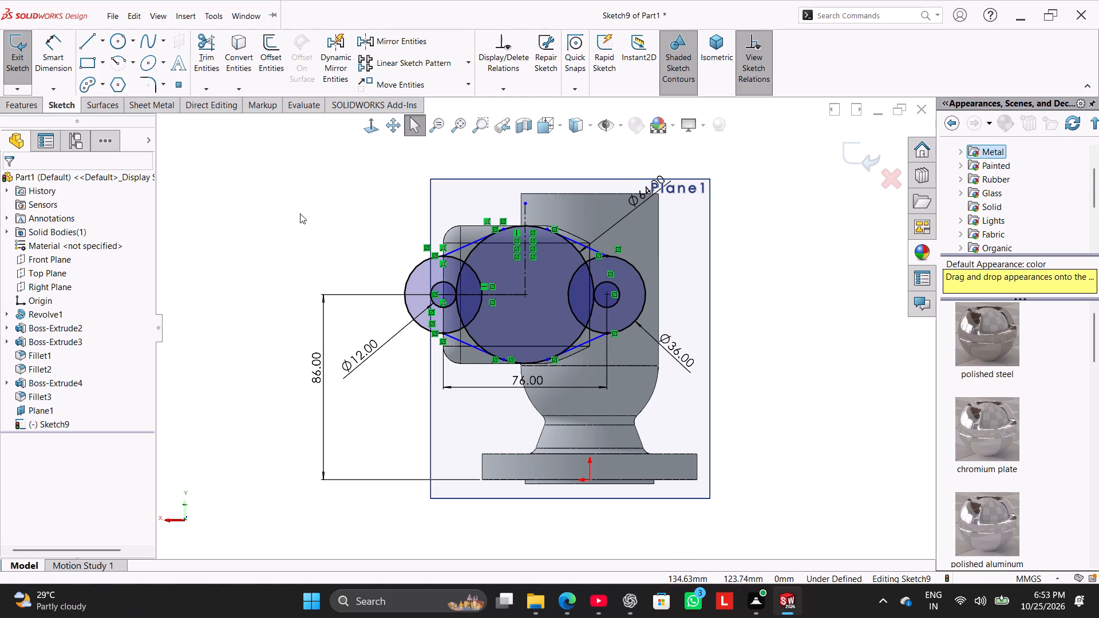
# Test whether the flange profile can still shift sideways by pulling on the 64 mm circle's centre and an end circle's centre.
pyautogui.scroll(1, 580, 247)
pyautogui.scroll(-1, 580, 247)
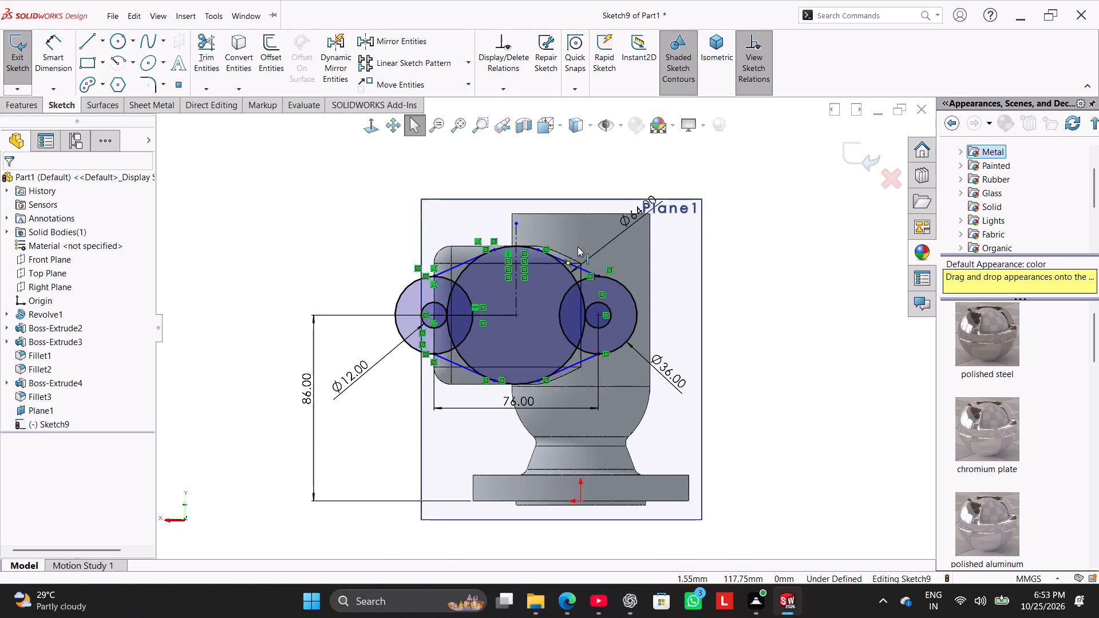
pyautogui.scroll(-1, 577, 247)
pyautogui.scroll(-1, 487, 274)
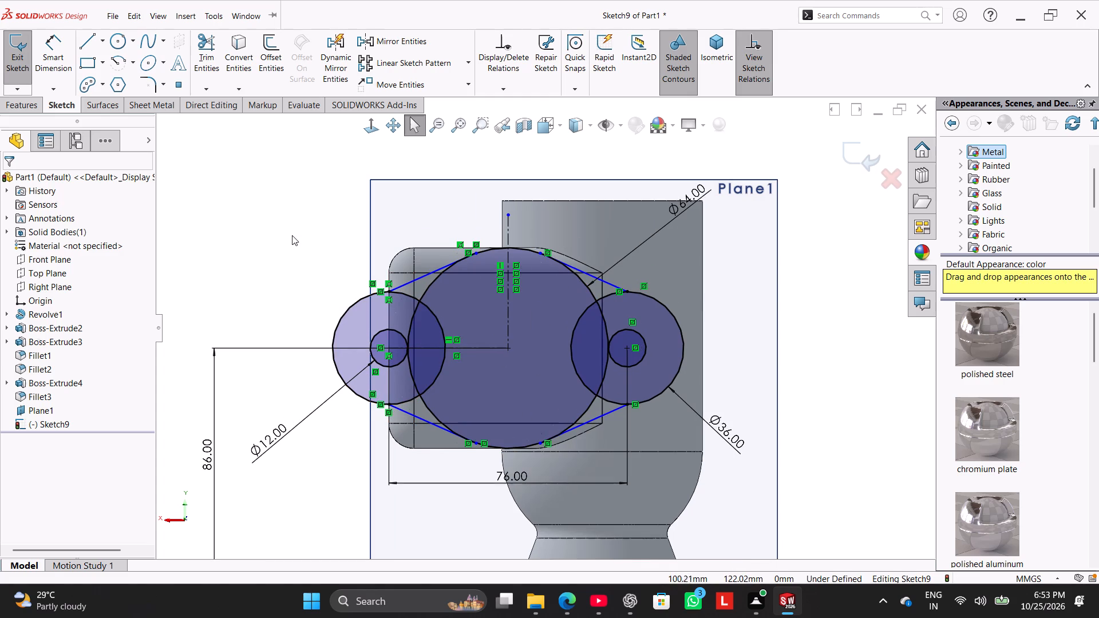
pyautogui.scroll(3, 524, 450)
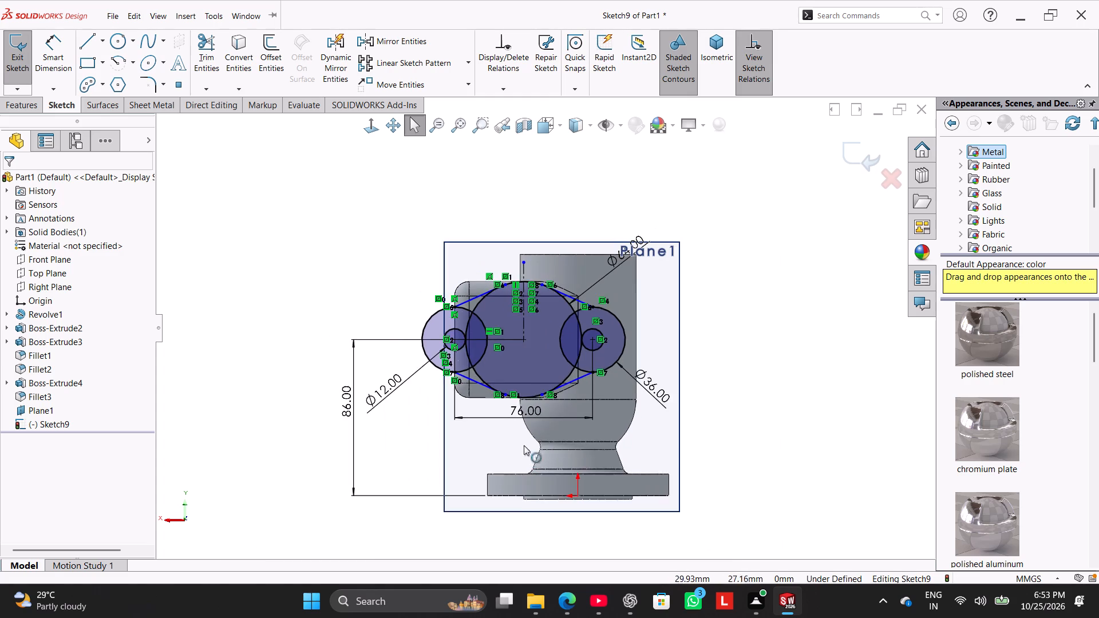
pyautogui.scroll(-2, 524, 434)
pyautogui.scroll(-1, 498, 318)
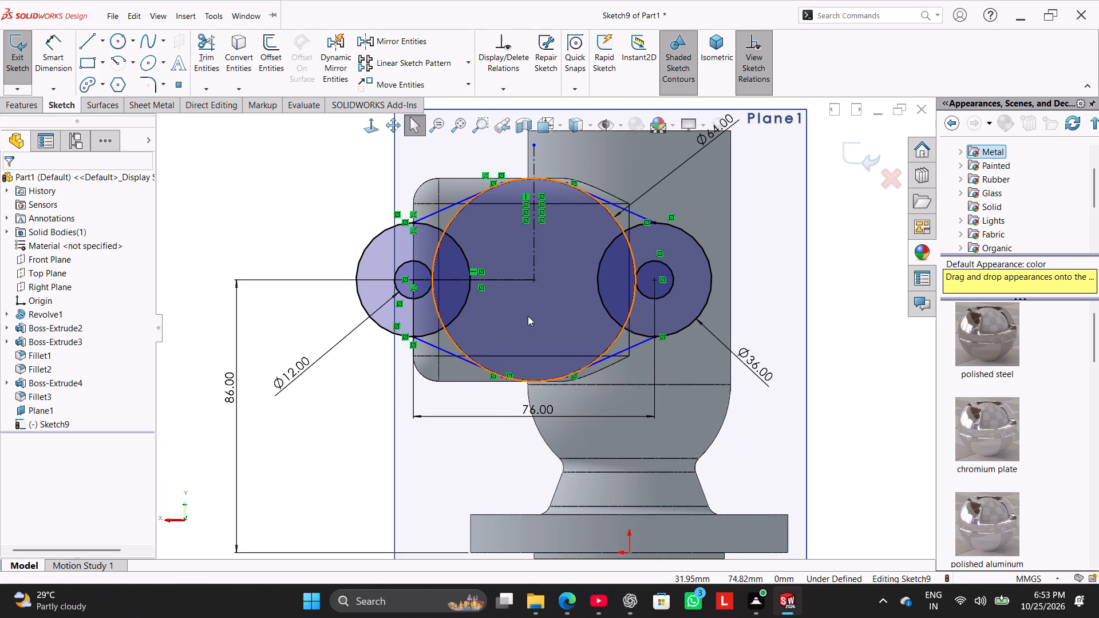
pyautogui.moveTo(532, 280); pyautogui.dragTo(533, 280)
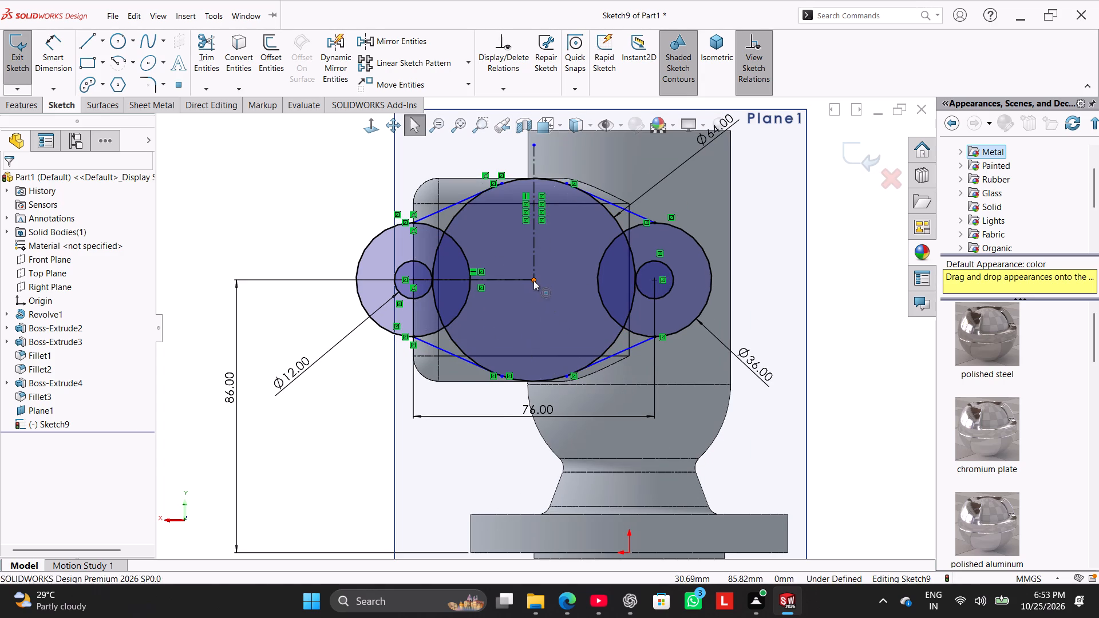
pyautogui.moveTo(533, 280); pyautogui.dragTo(567, 285)
pyautogui.click(267, 220)
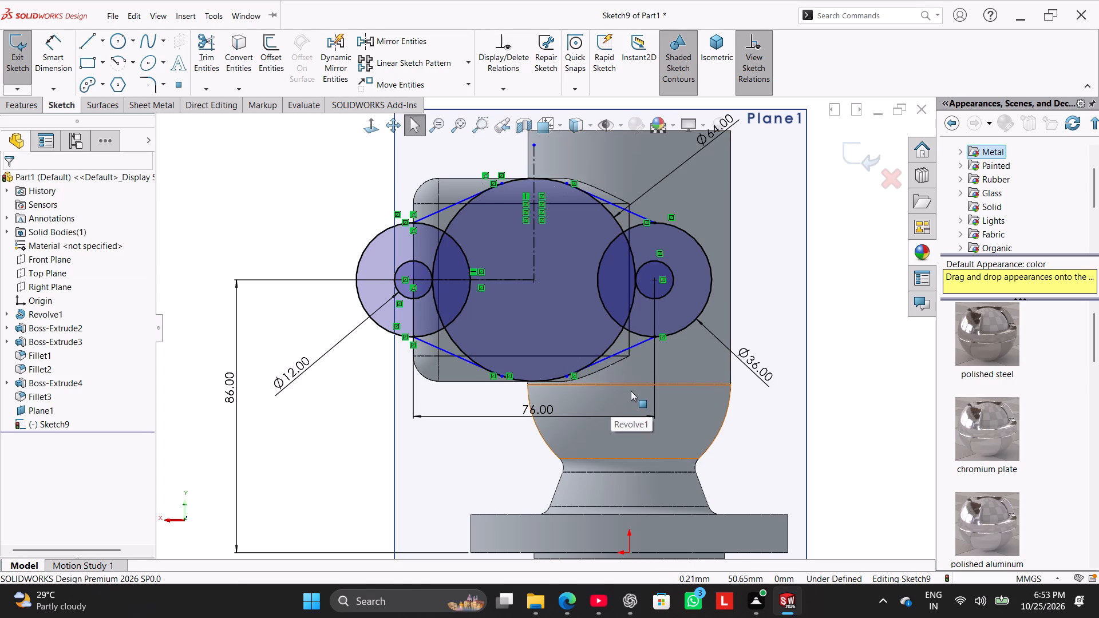
pyautogui.scroll(1, 678, 359)
pyautogui.scroll(-1, 678, 355)
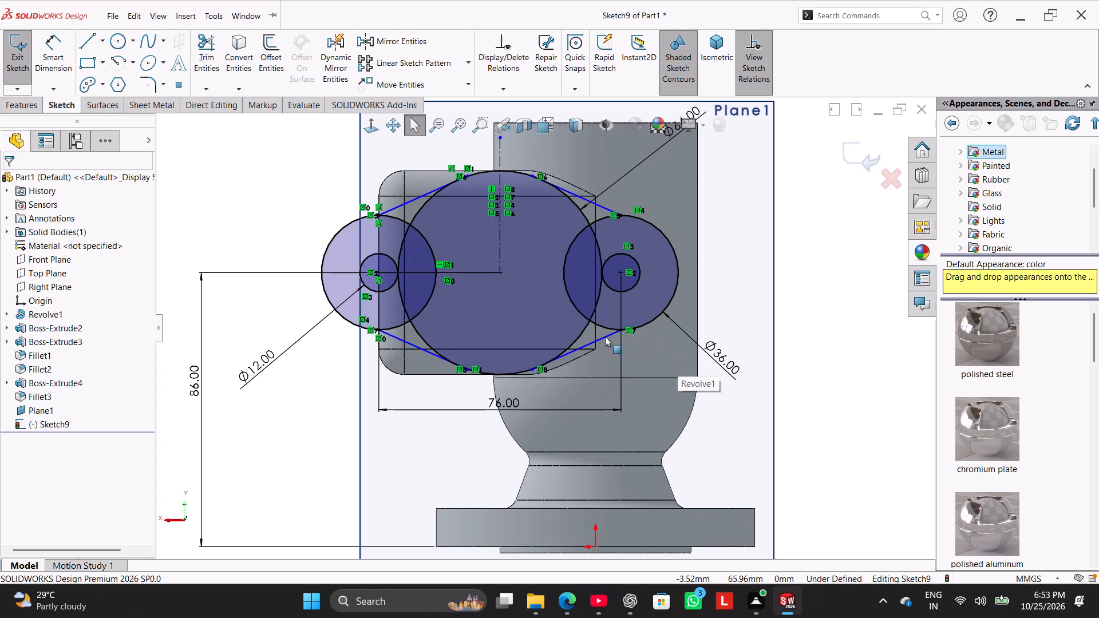
pyautogui.moveTo(623, 272); pyautogui.dragTo(595, 275)
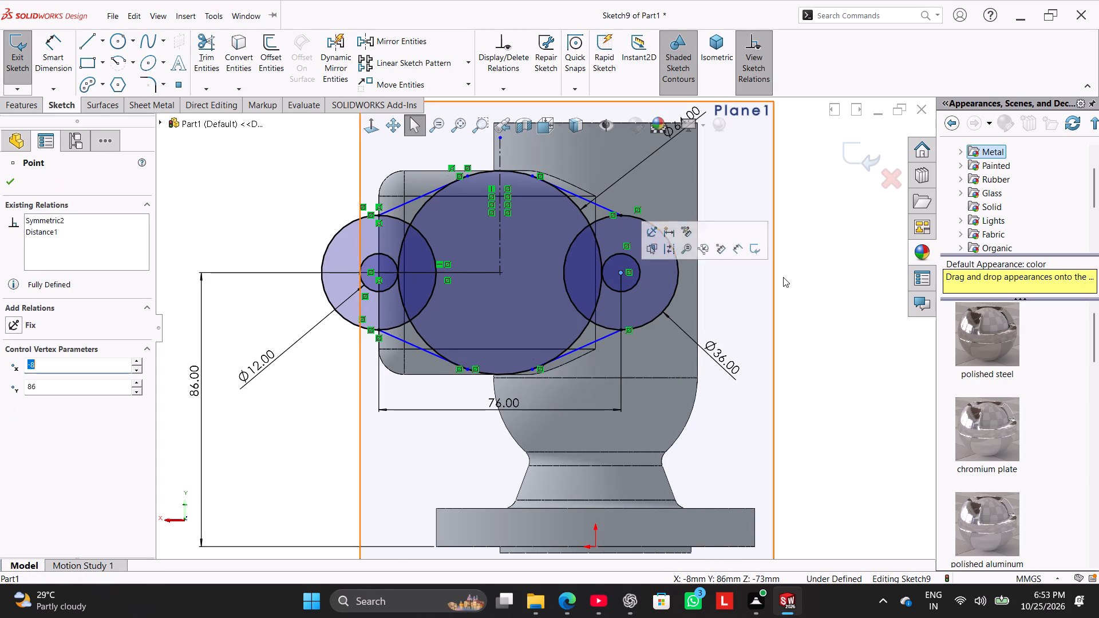
pyautogui.click(867, 262)
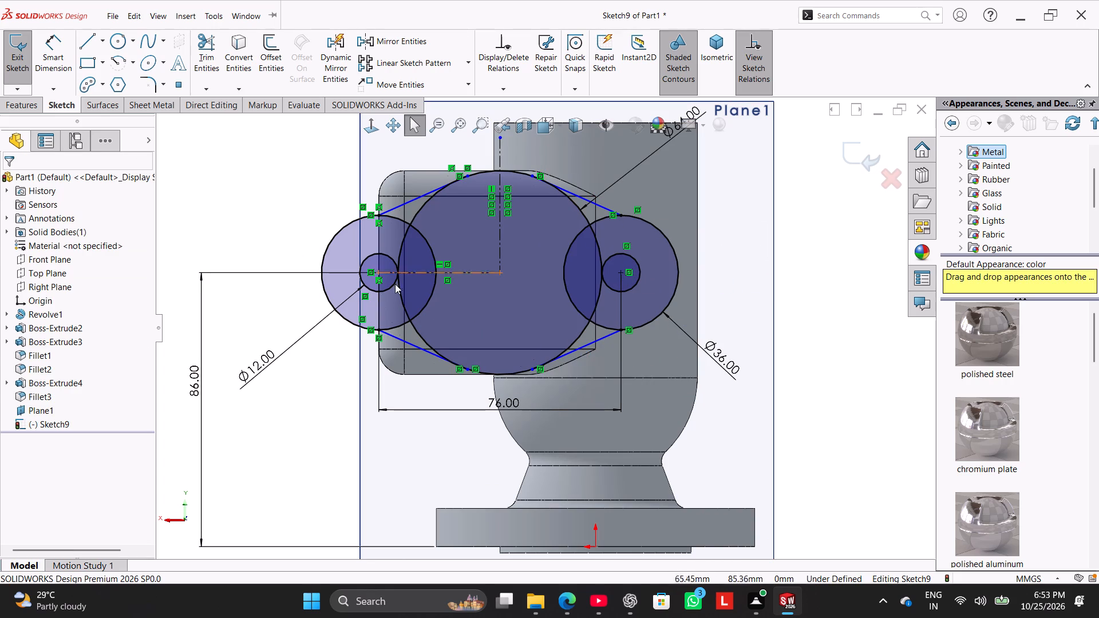
# Delete the coincident relation tying the outer 12 mm circle's centre to the existing body's edge.
pyautogui.scroll(-4, 387, 285)
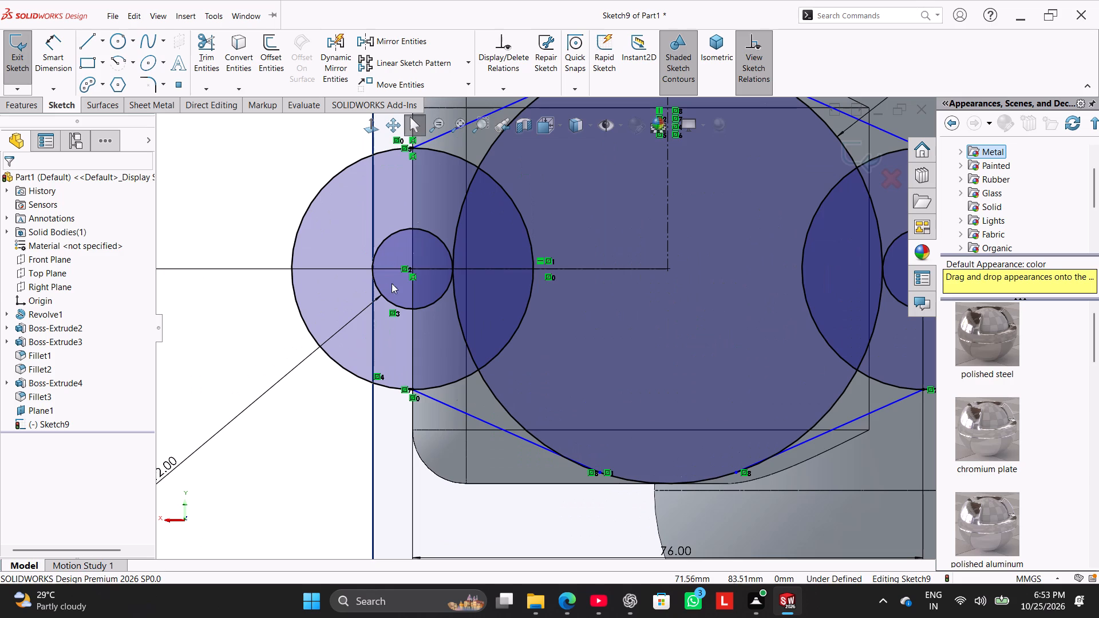
pyautogui.scroll(-7, 422, 280)
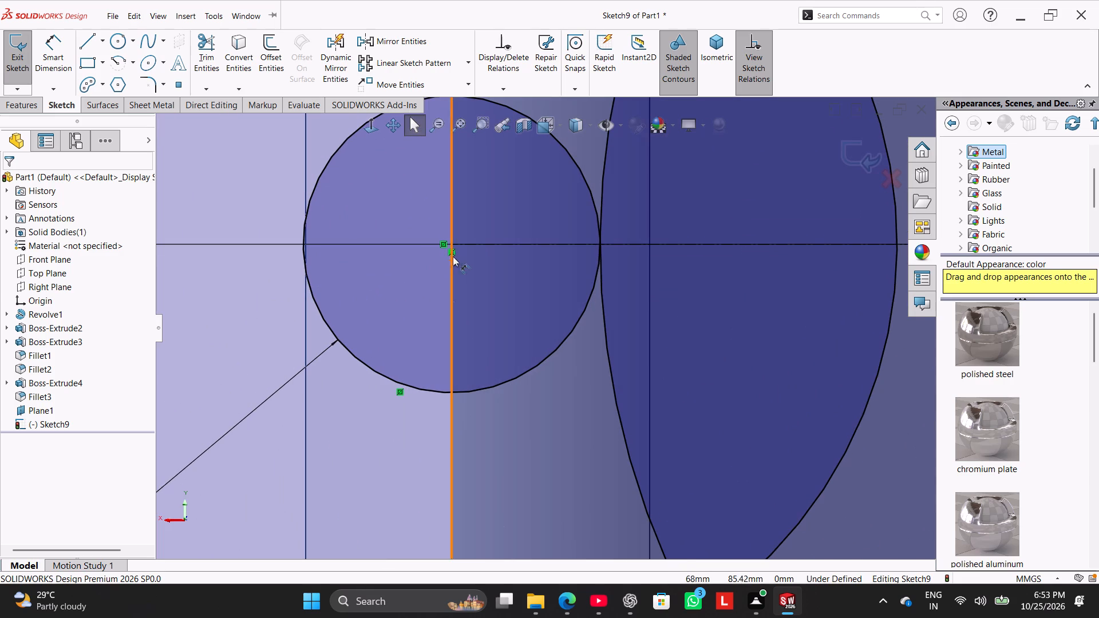
pyautogui.rightClick(453, 255)
pyautogui.scroll(5, 326, 259)
pyautogui.click(275, 204)
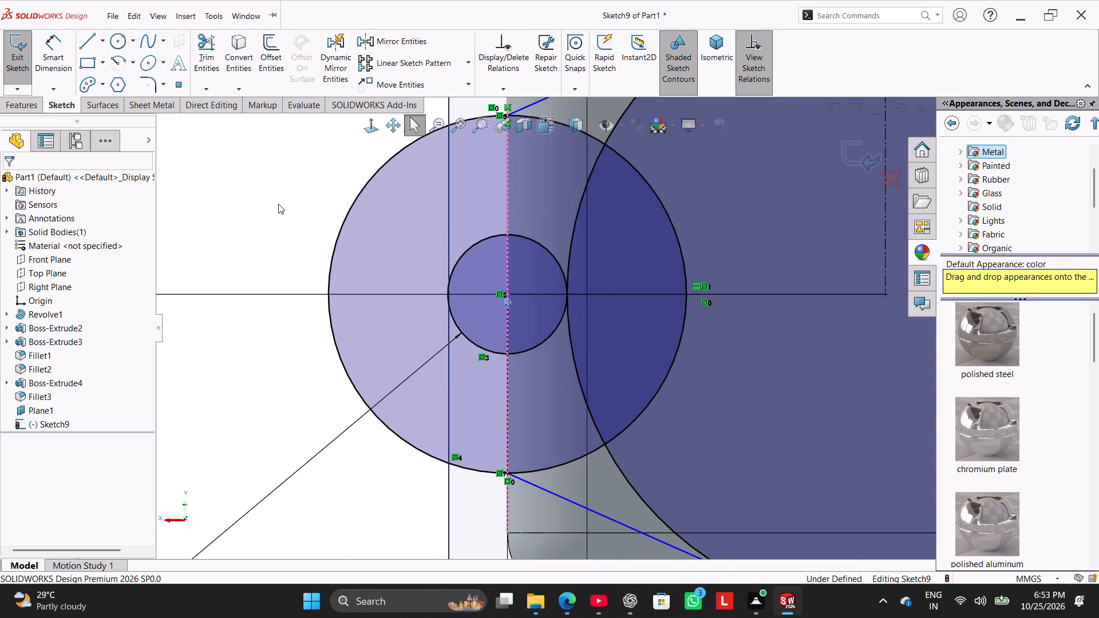
pyautogui.scroll(-7, 524, 342)
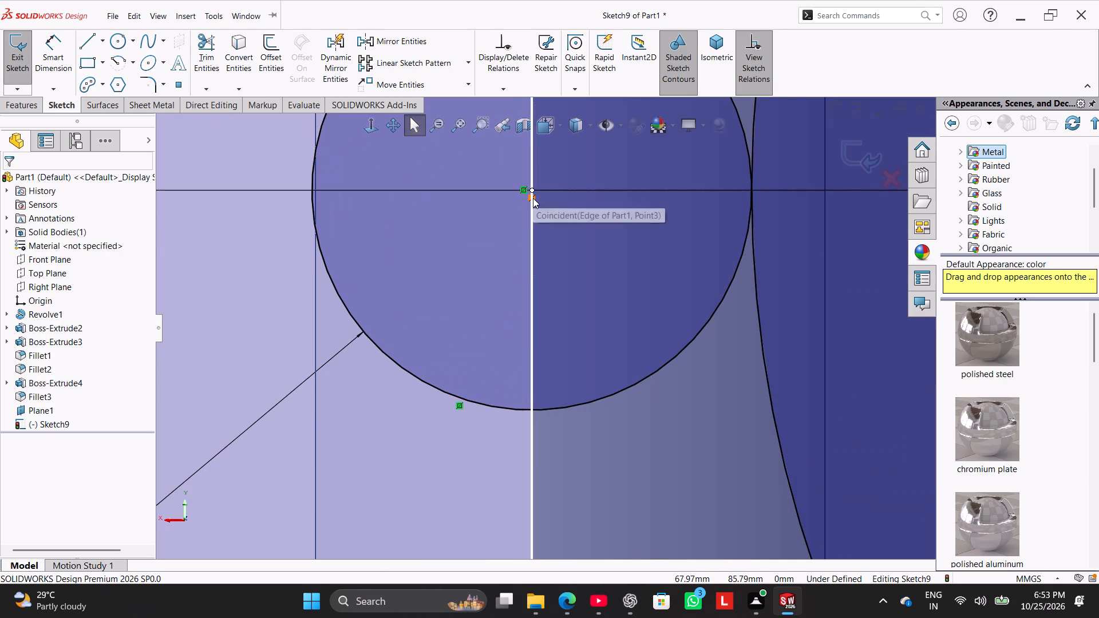
pyautogui.rightClick(533, 198)
pyautogui.click(574, 348)
pyautogui.scroll(3, 630, 312)
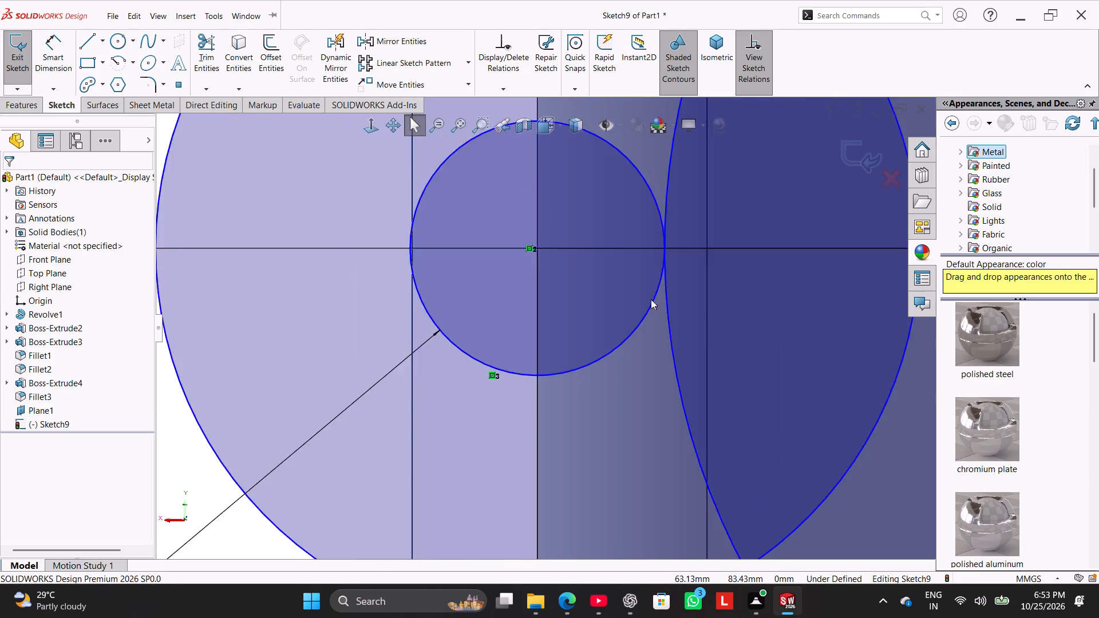
pyautogui.scroll(12, 651, 299)
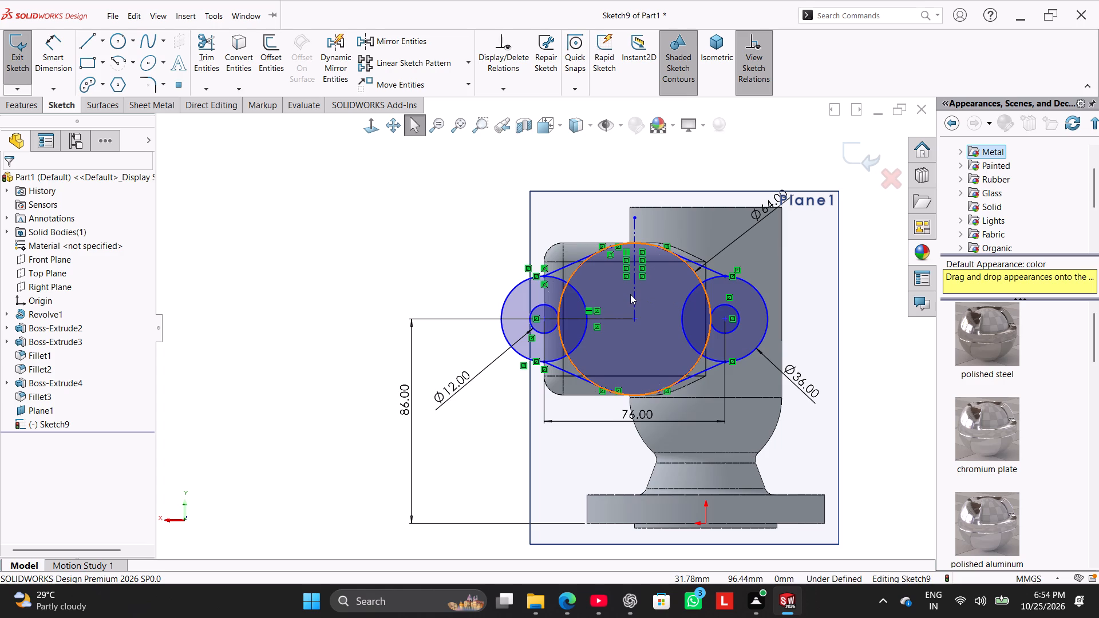
# Dimension the horizontal distance between the 64 mm circle's centre and the origin as 36 mm.
pyautogui.click(63, 54)
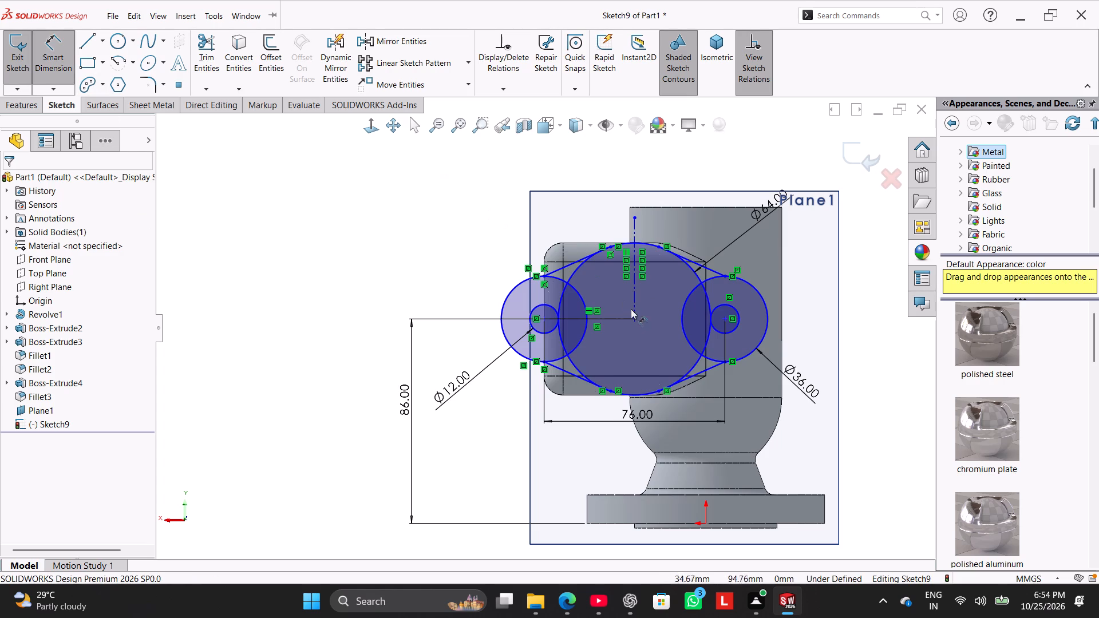
pyautogui.click(632, 320)
pyautogui.click(704, 521)
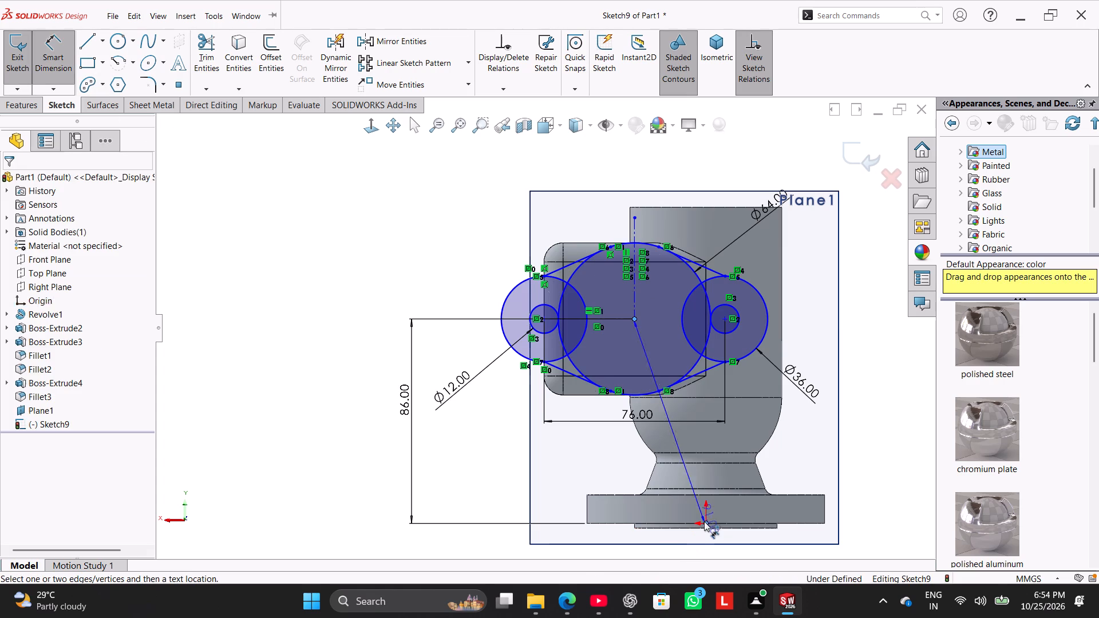
pyautogui.click(646, 554)
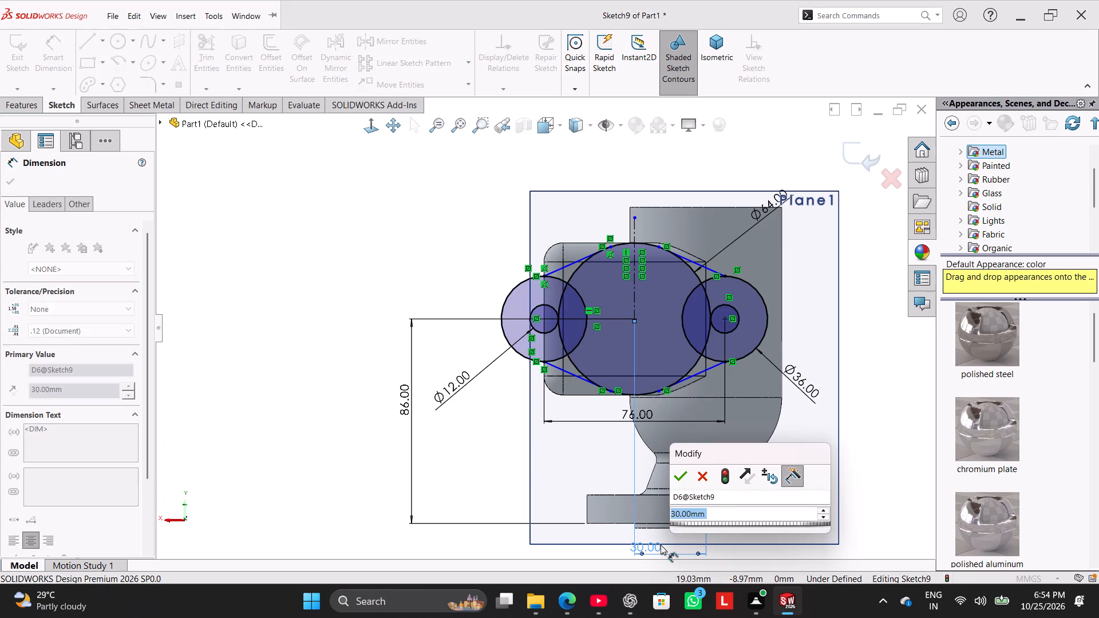
pyautogui.write('36')
pyautogui.press('Return')
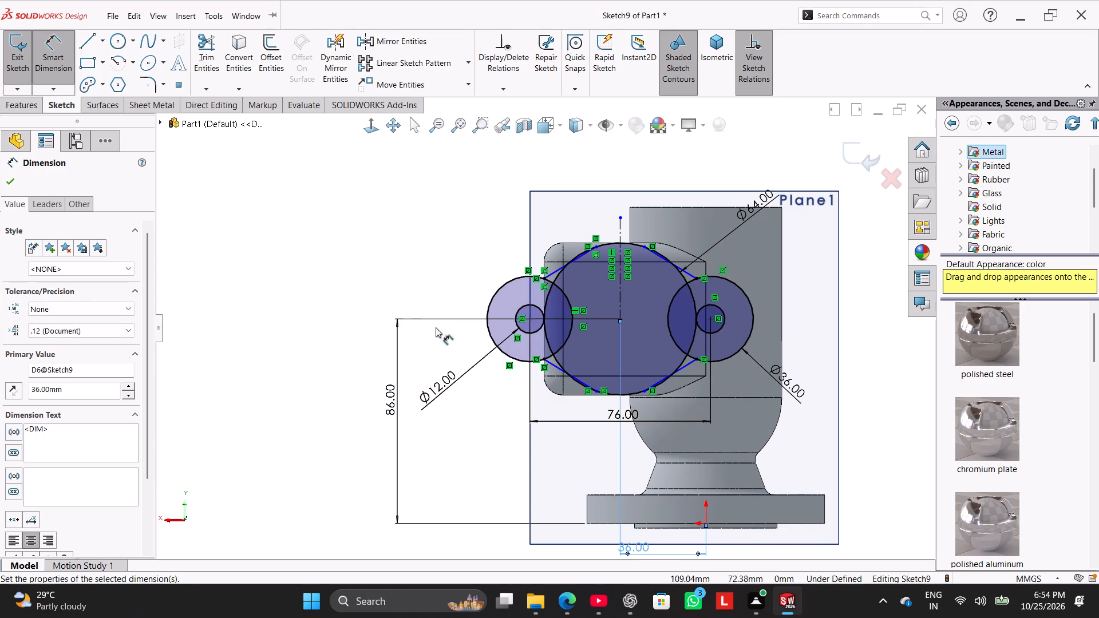
pyautogui.rightClick(417, 276)
pyautogui.click(449, 311)
pyautogui.click(412, 264)
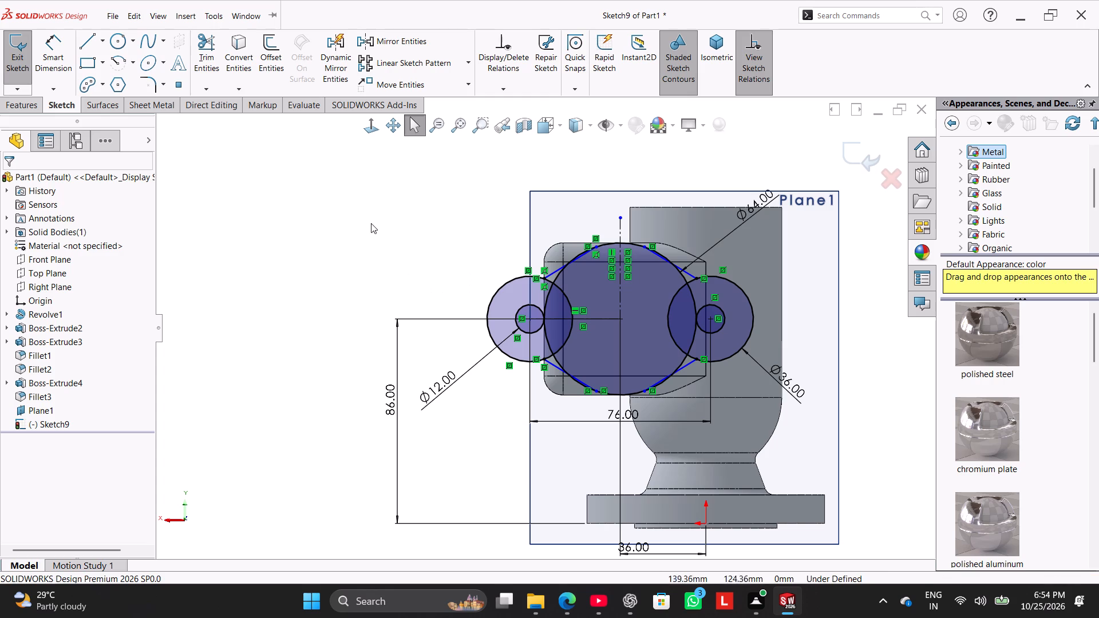
pyautogui.click(357, 249)
# Hide the sketch relation symbols.
pyautogui.click(764, 74)
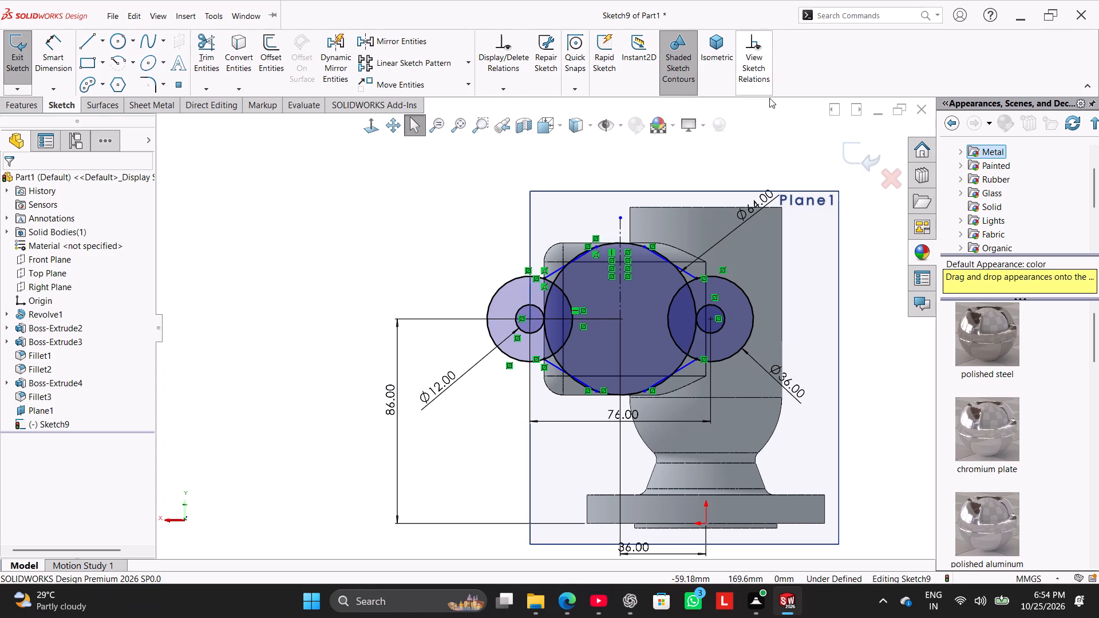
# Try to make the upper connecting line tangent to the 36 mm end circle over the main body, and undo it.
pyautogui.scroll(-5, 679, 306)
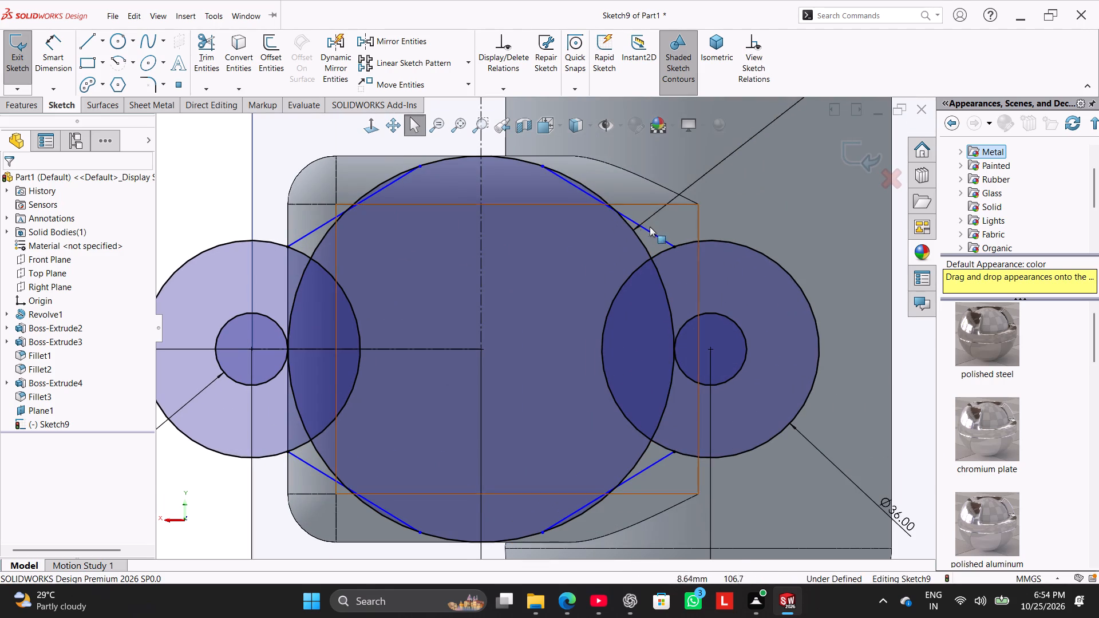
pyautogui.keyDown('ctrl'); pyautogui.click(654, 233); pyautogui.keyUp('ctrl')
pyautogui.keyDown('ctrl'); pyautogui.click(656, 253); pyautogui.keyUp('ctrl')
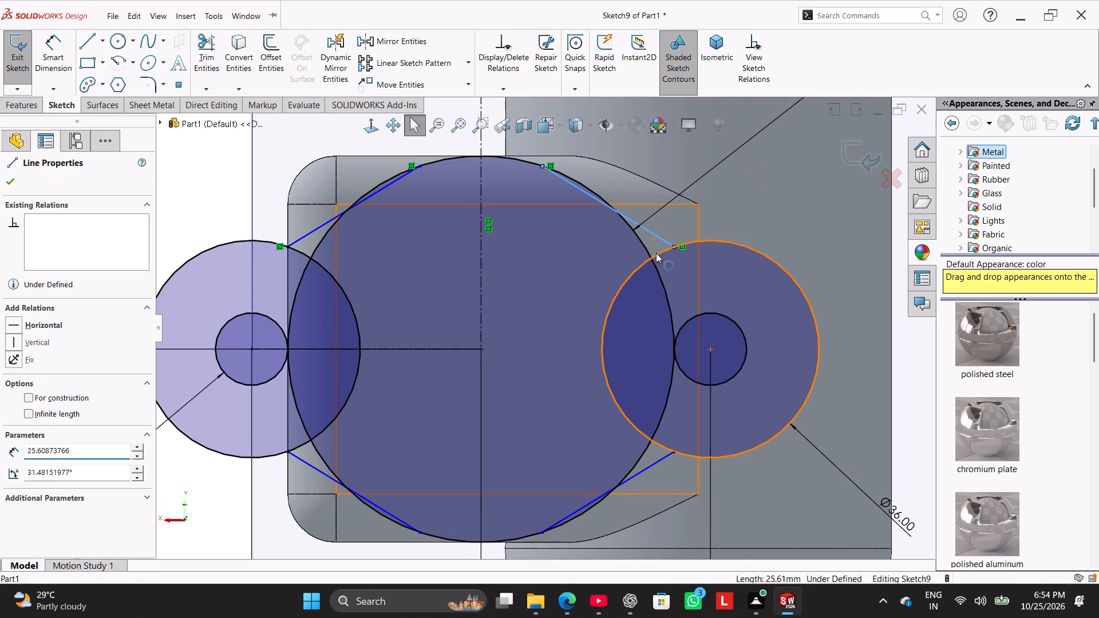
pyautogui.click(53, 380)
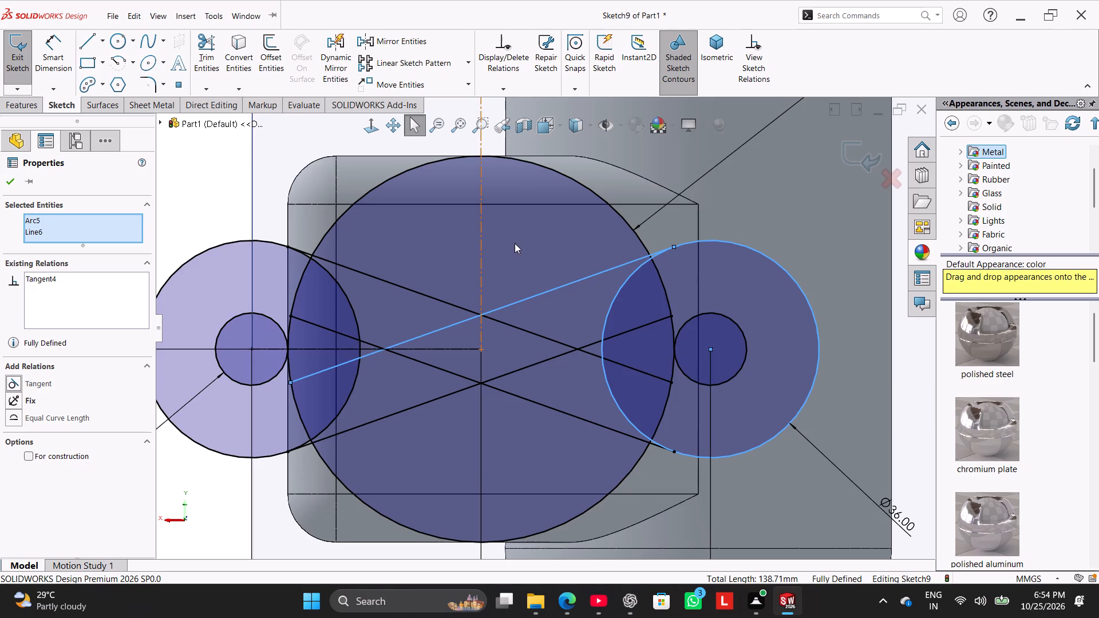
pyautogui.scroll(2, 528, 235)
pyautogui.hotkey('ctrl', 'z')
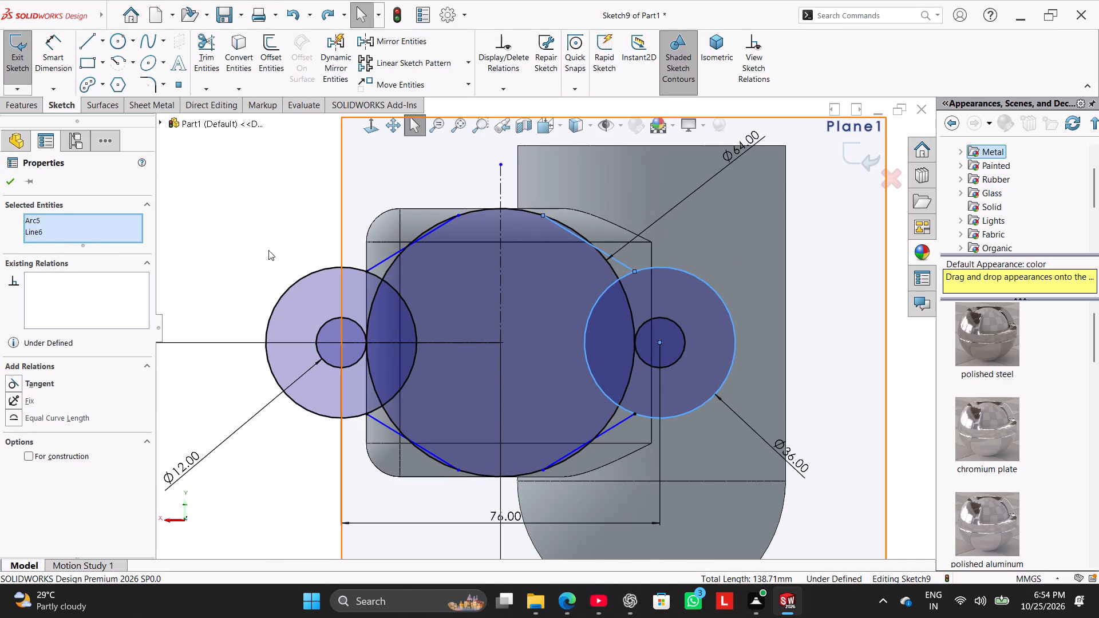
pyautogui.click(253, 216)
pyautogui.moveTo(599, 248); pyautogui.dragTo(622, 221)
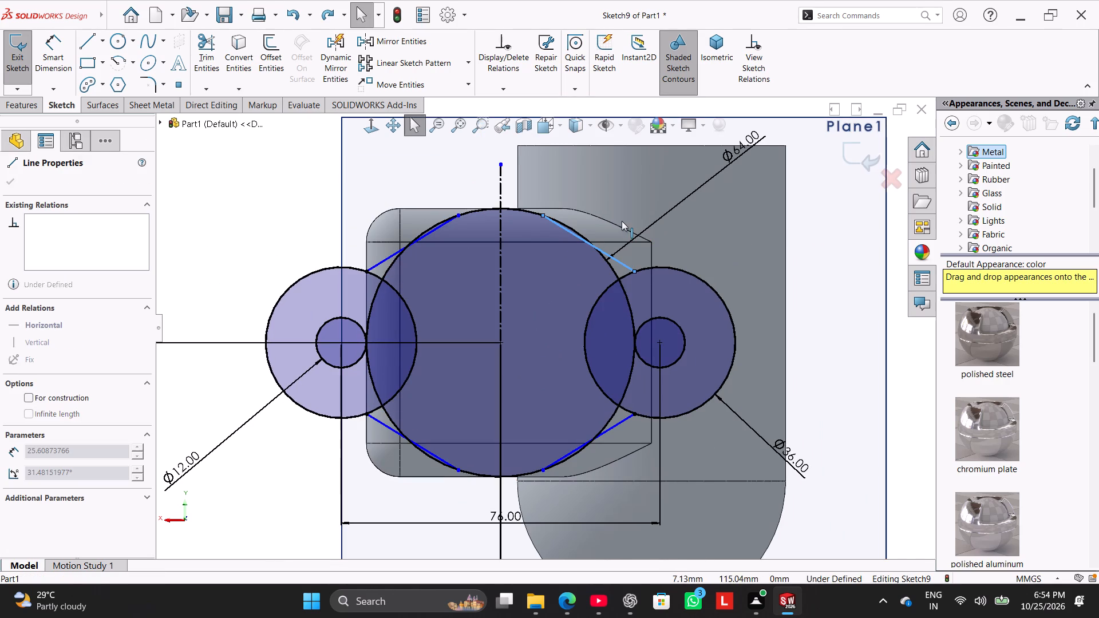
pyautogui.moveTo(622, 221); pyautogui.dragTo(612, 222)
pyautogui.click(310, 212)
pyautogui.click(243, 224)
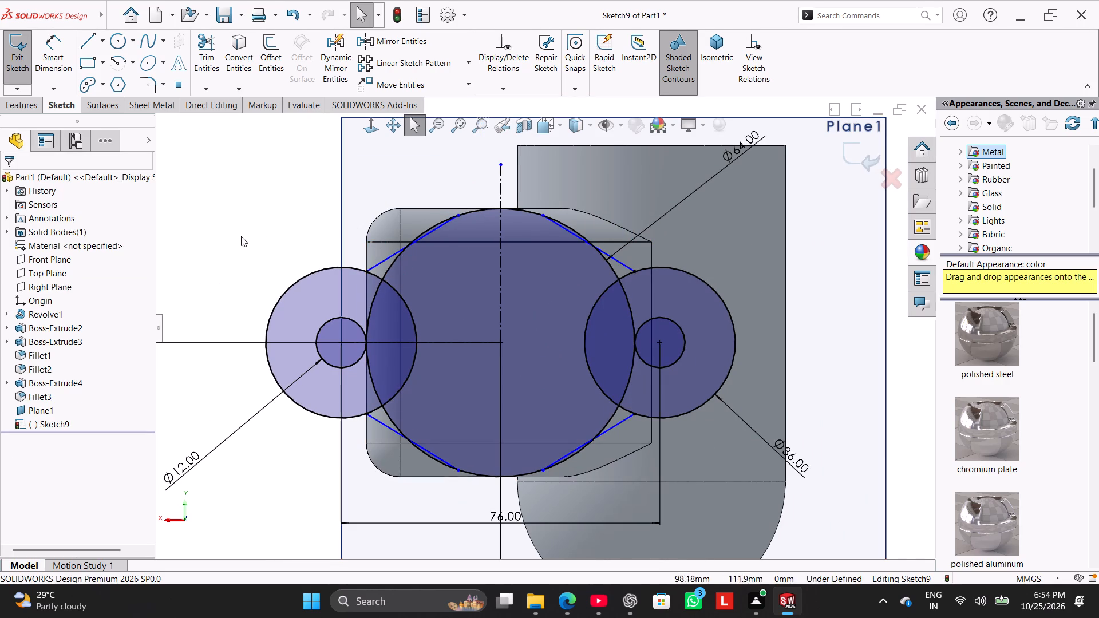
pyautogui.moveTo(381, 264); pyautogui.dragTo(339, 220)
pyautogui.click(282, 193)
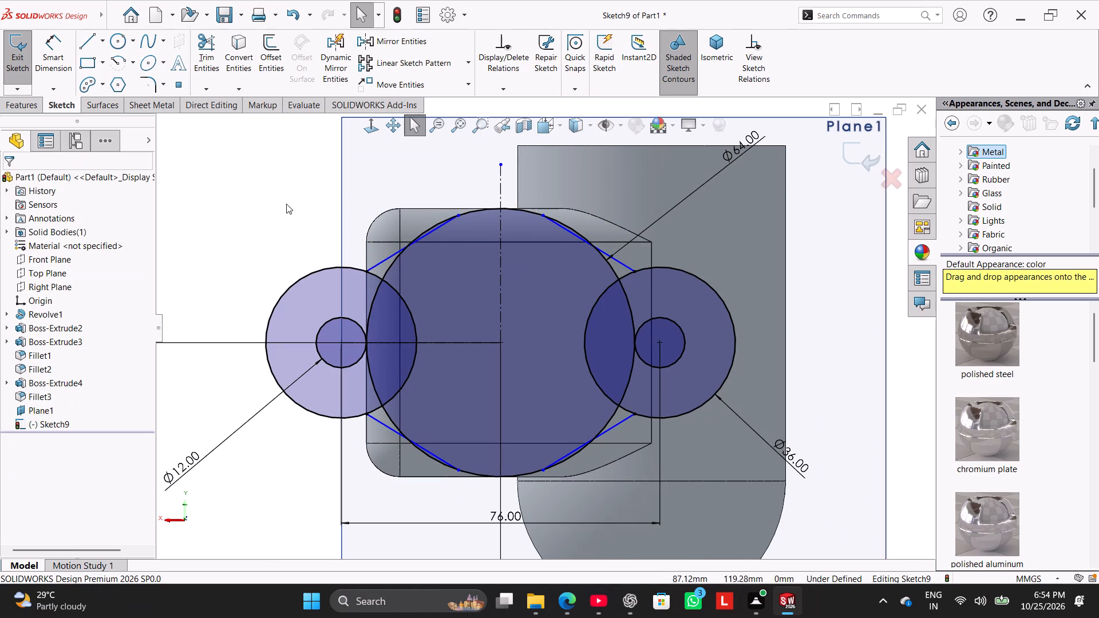
# Show the sketch relation symbols and delete the two relations pinning the outer end of the upper connecting line away from the main body.
pyautogui.click(753, 73)
pyautogui.scroll(-3, 345, 259)
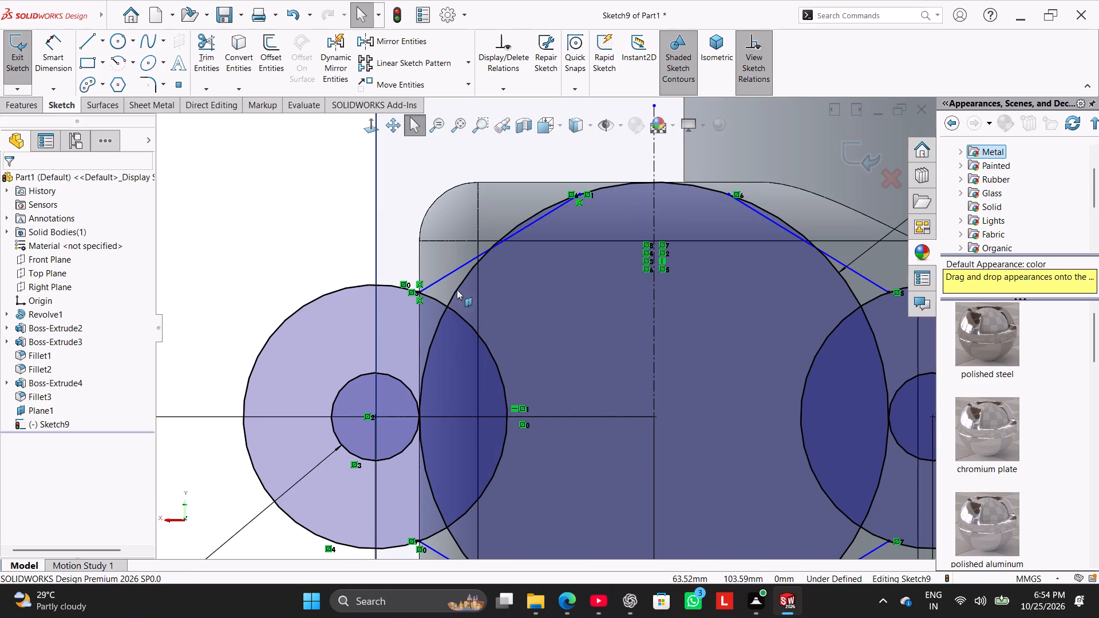
pyautogui.rightClick(418, 283)
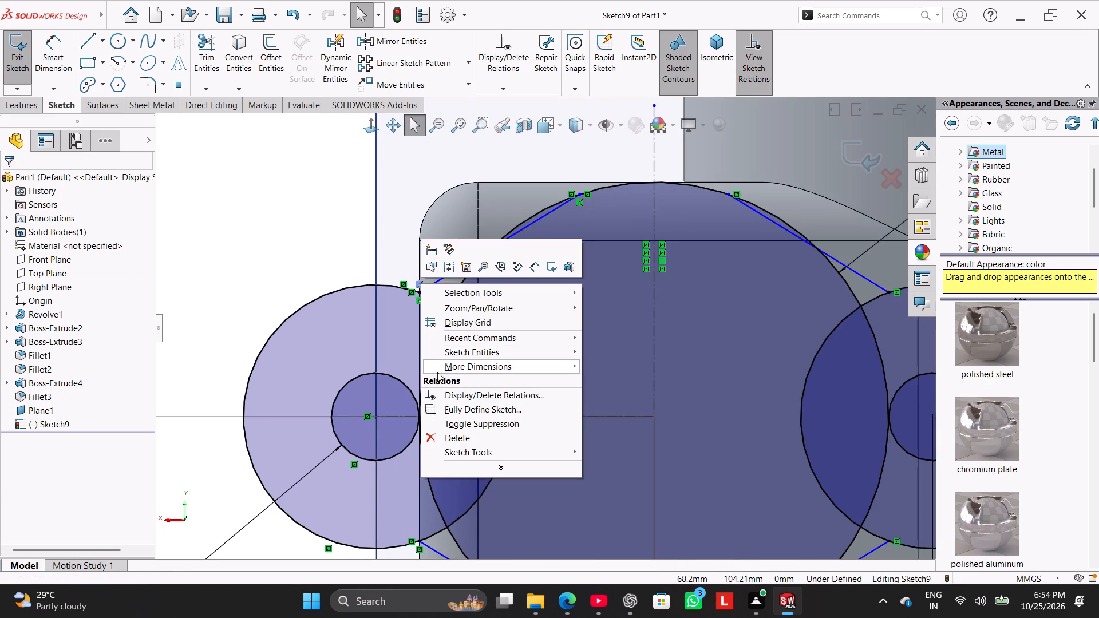
pyautogui.click(467, 441)
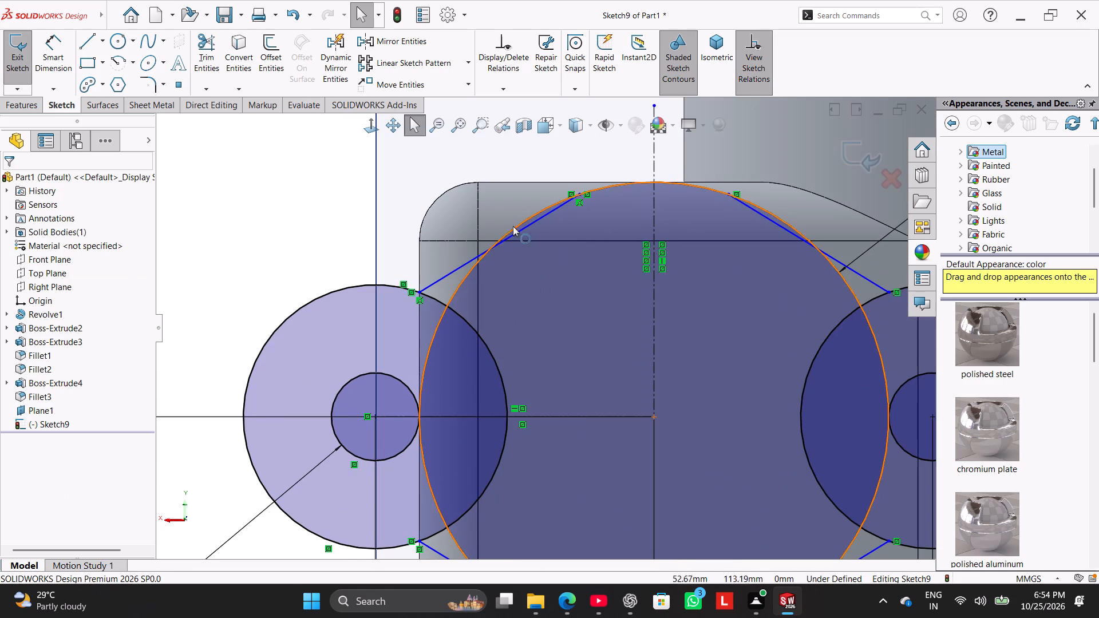
pyautogui.moveTo(468, 260); pyautogui.dragTo(449, 217)
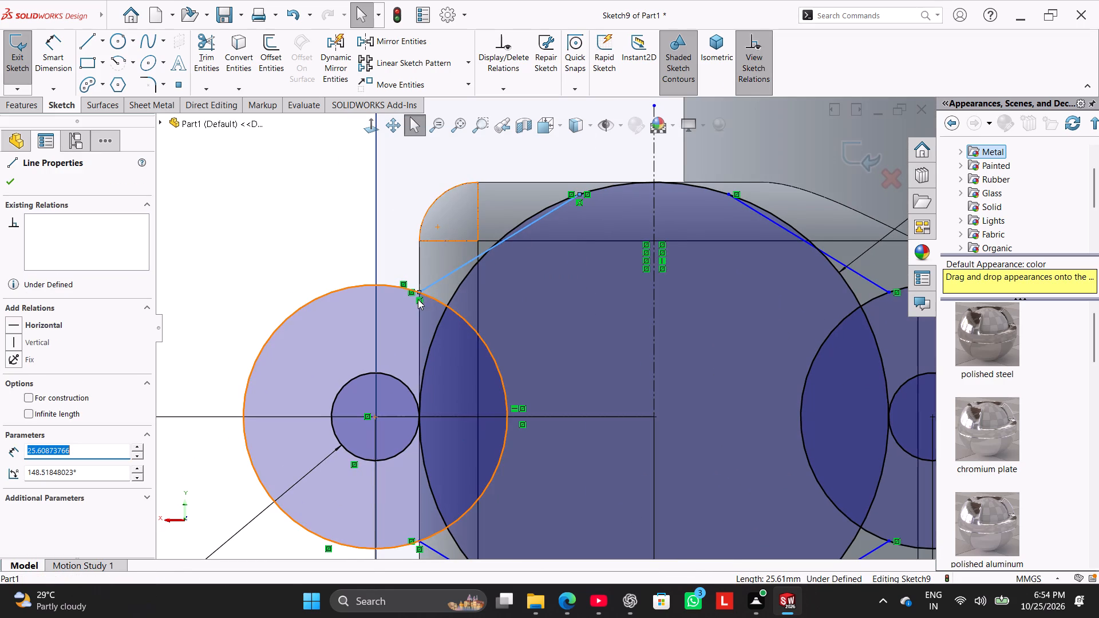
pyautogui.rightClick(418, 299)
pyautogui.click(465, 452)
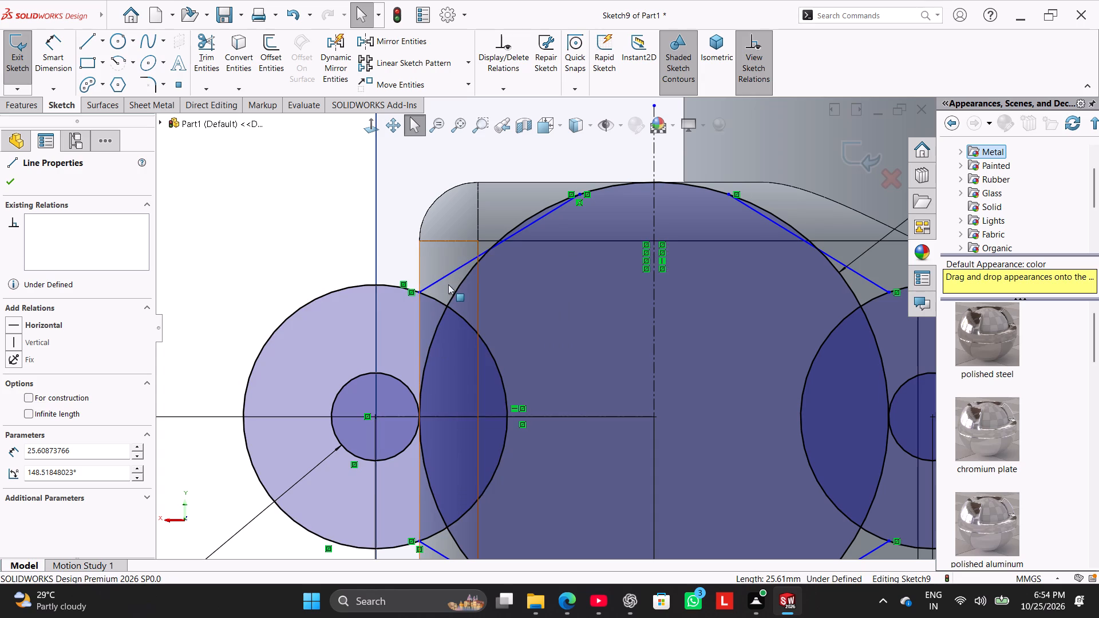
pyautogui.moveTo(449, 277); pyautogui.dragTo(411, 230)
pyautogui.click(286, 229)
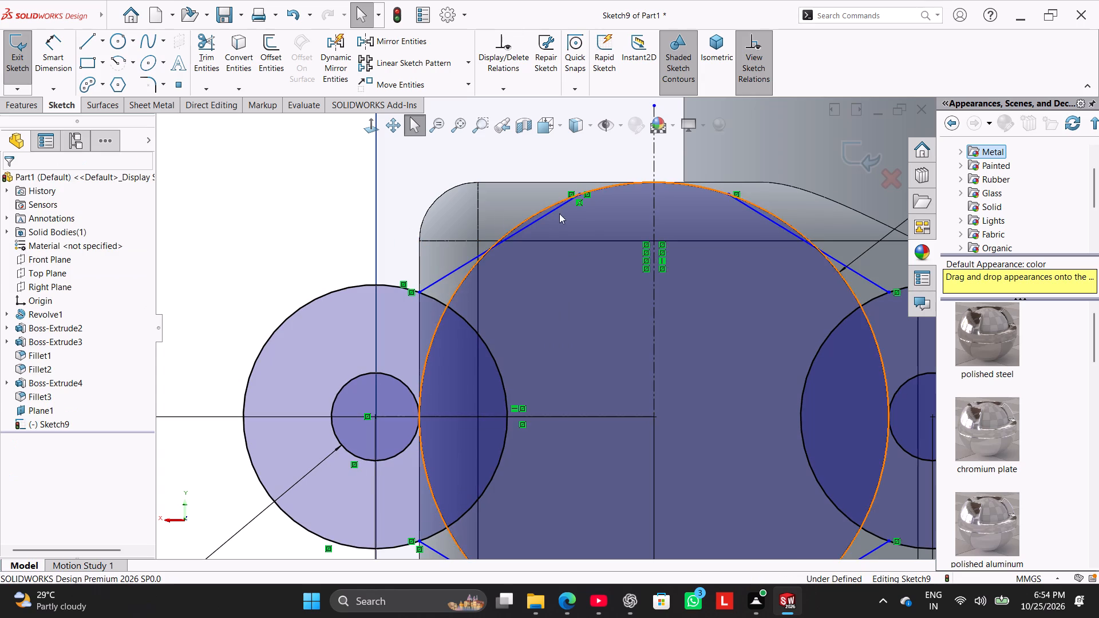
# Delete the coincident relation between the same connecting line's inner end and the 64 mm circle.
pyautogui.moveTo(582, 194); pyautogui.dragTo(552, 199)
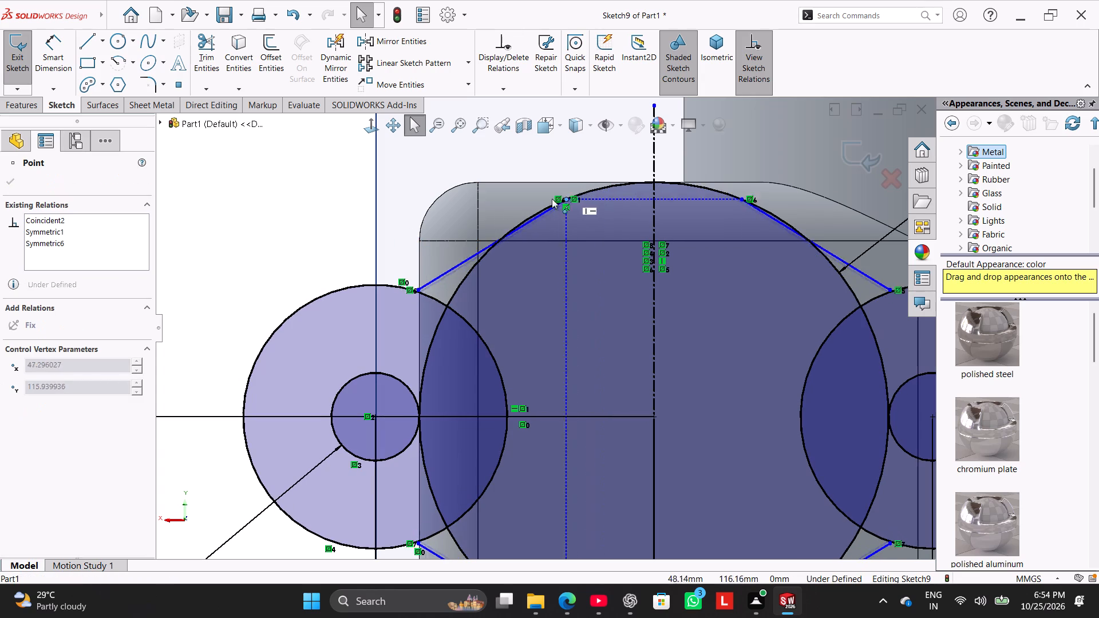
pyautogui.moveTo(552, 199); pyautogui.dragTo(580, 197)
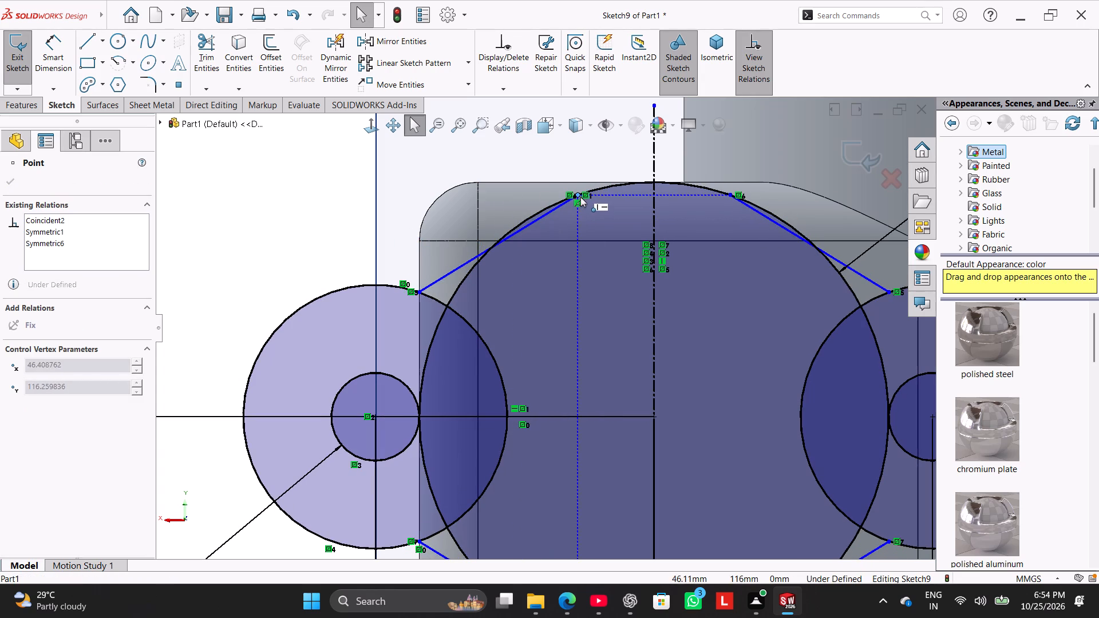
pyautogui.moveTo(580, 197); pyautogui.dragTo(582, 201)
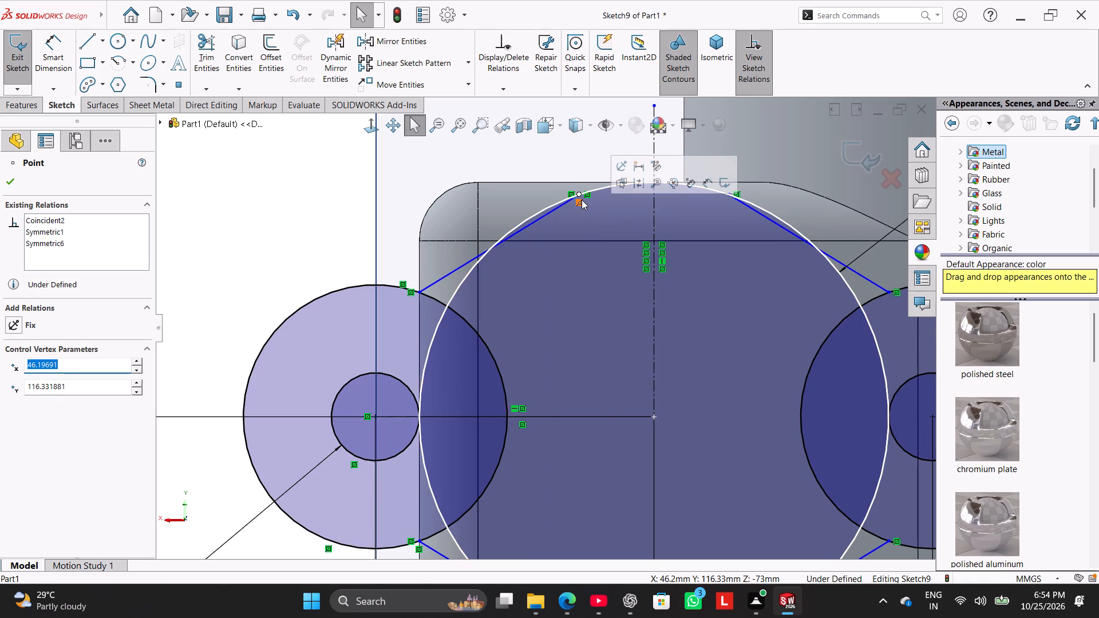
pyautogui.rightClick(582, 200)
pyautogui.click(624, 354)
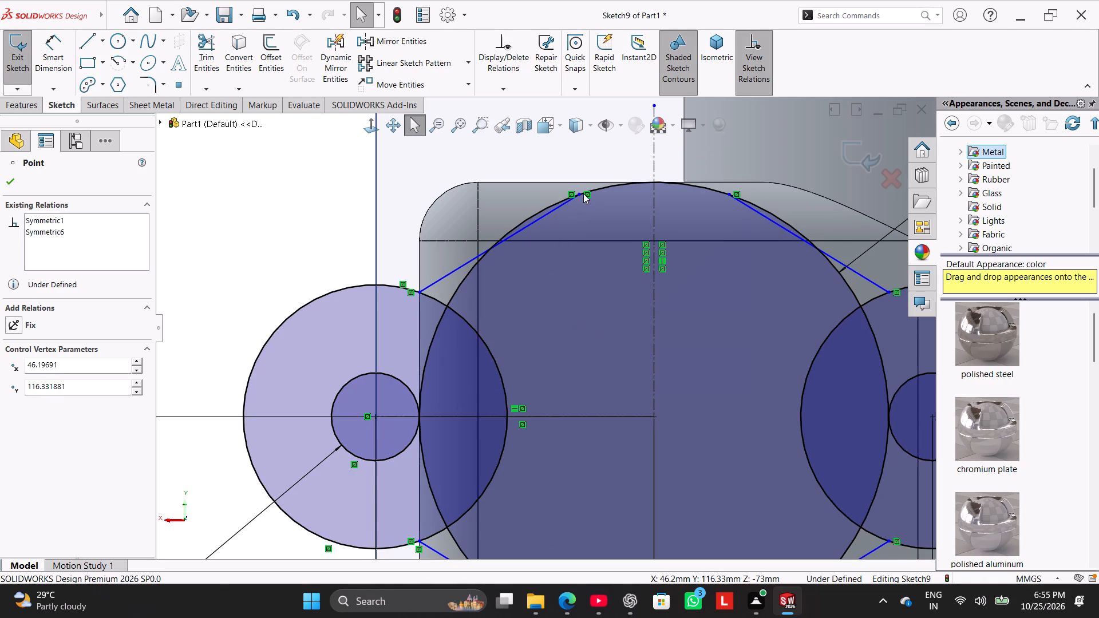
# Move the freed line's inner end inside the 64 mm circle and its outer end just above the outer 36 mm circle.
pyautogui.moveTo(581, 193); pyautogui.dragTo(589, 198)
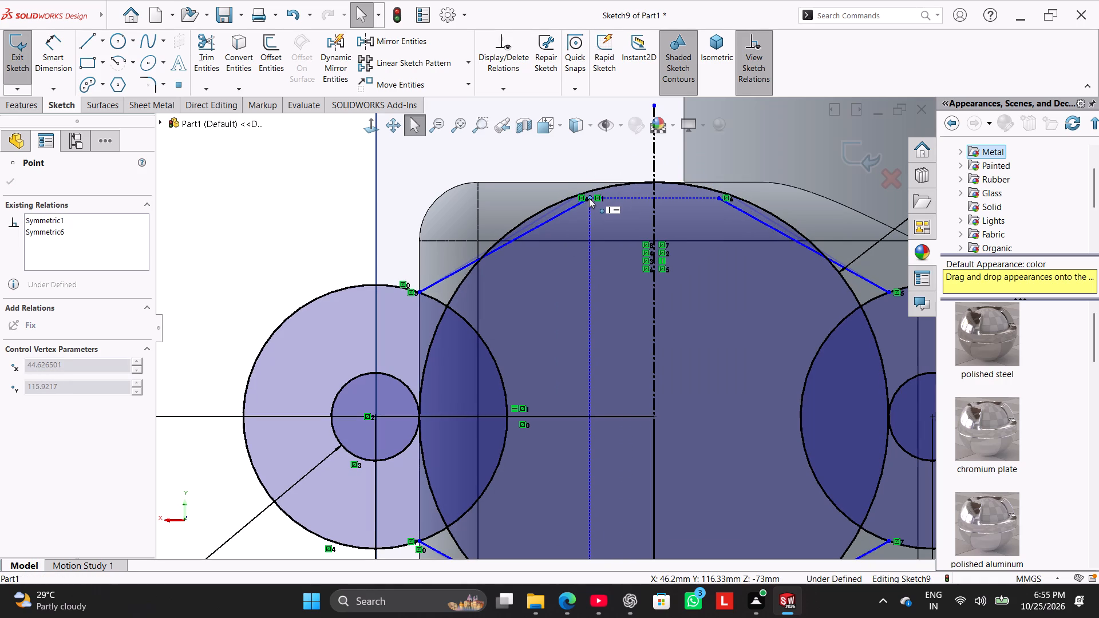
pyautogui.moveTo(589, 198); pyautogui.dragTo(576, 257)
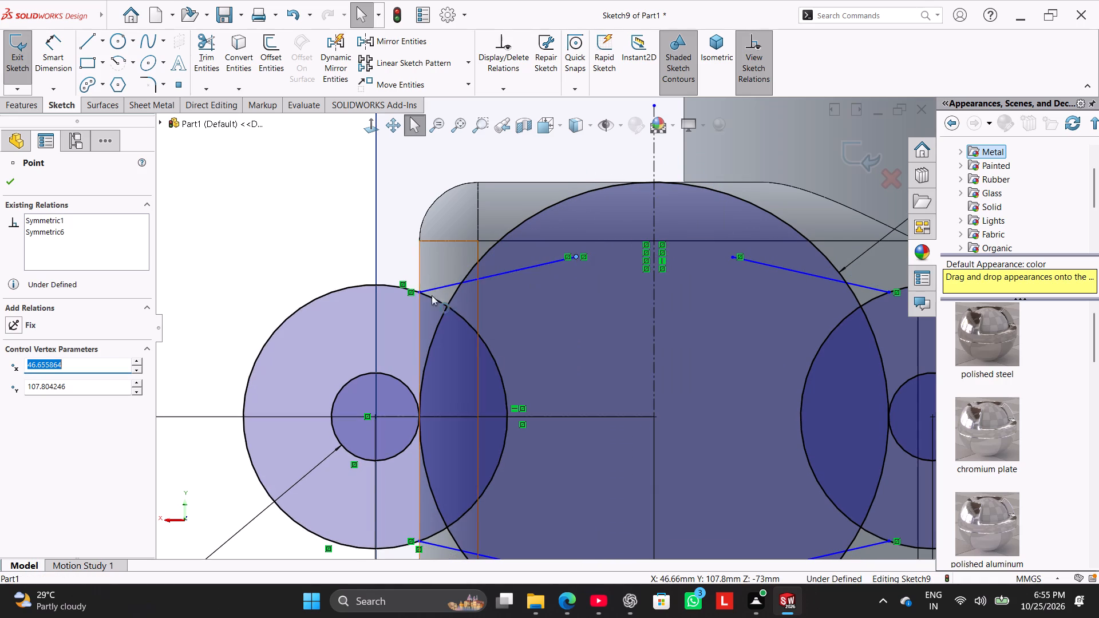
pyautogui.moveTo(417, 291); pyautogui.dragTo(341, 268)
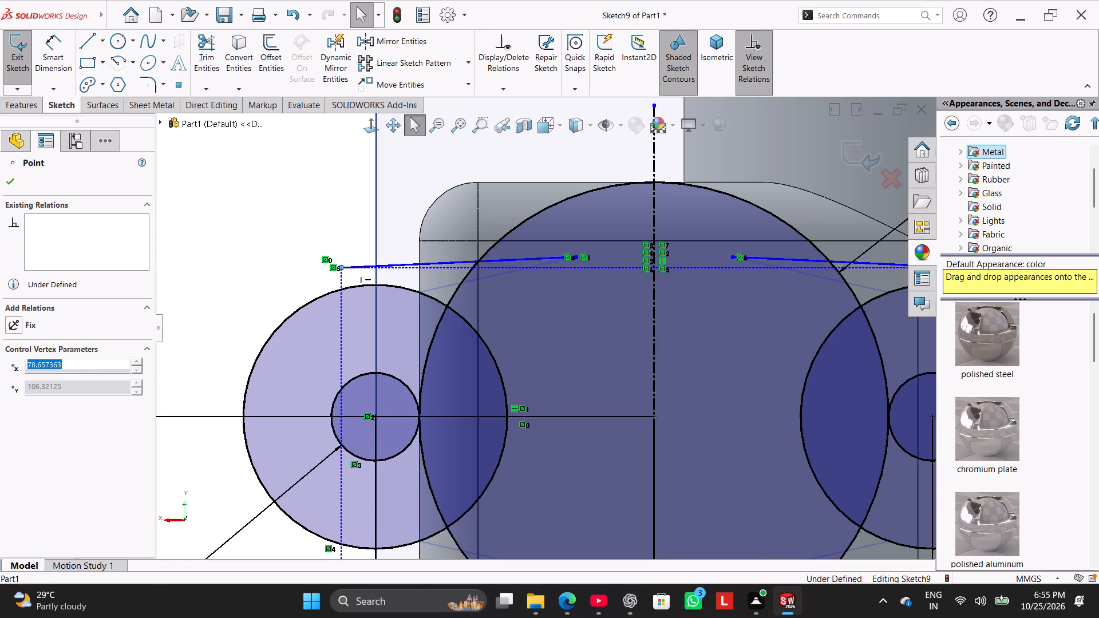
pyautogui.click(272, 275)
# Make the upper connecting line tangent to the outer 36 mm end circle.
pyautogui.keyDown('ctrl'); pyautogui.click(358, 264); pyautogui.keyUp('ctrl')
pyautogui.keyDown('ctrl'); pyautogui.click(354, 288); pyautogui.keyUp('ctrl')
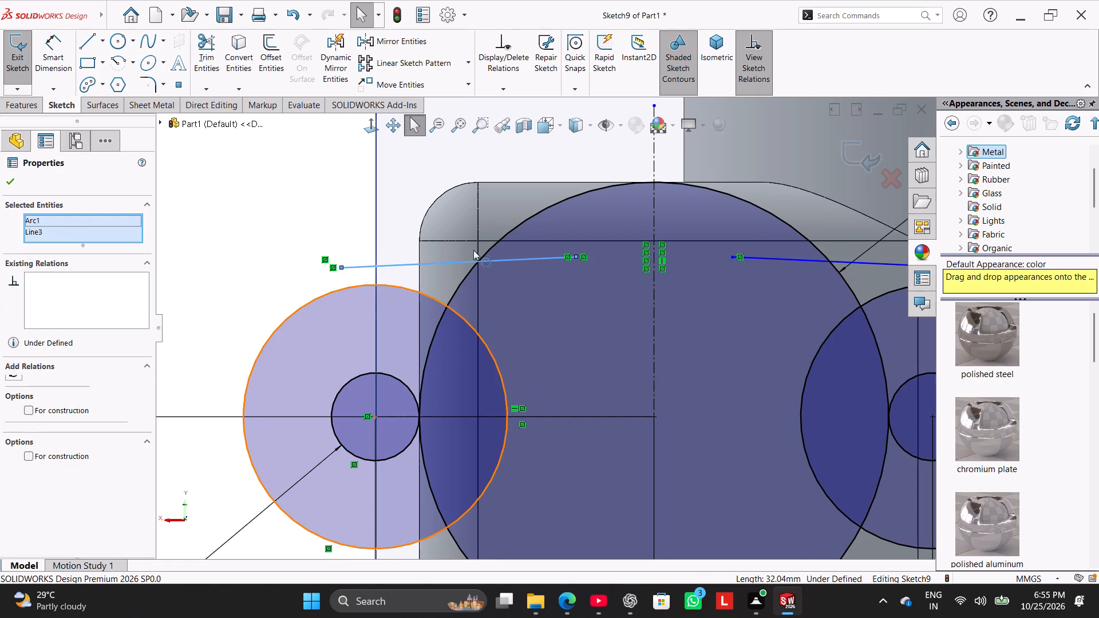
pyautogui.click(397, 232)
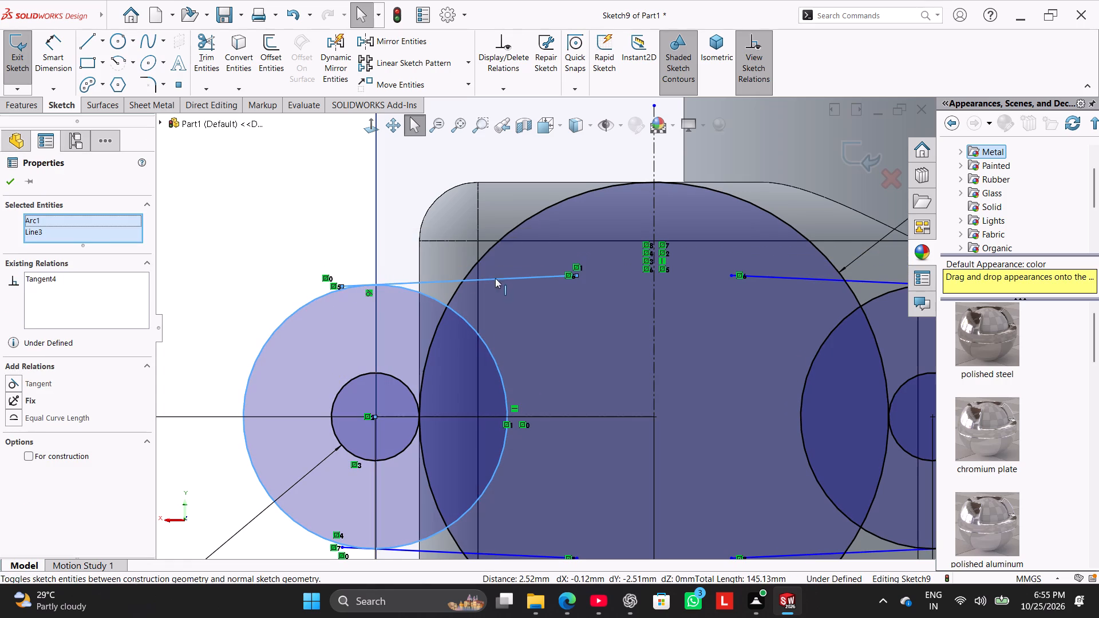
pyautogui.click(233, 215)
# Make the same connecting line tangent to the 64 mm circle.
pyautogui.keyDown('ctrl'); pyautogui.click(528, 277); pyautogui.keyUp('ctrl')
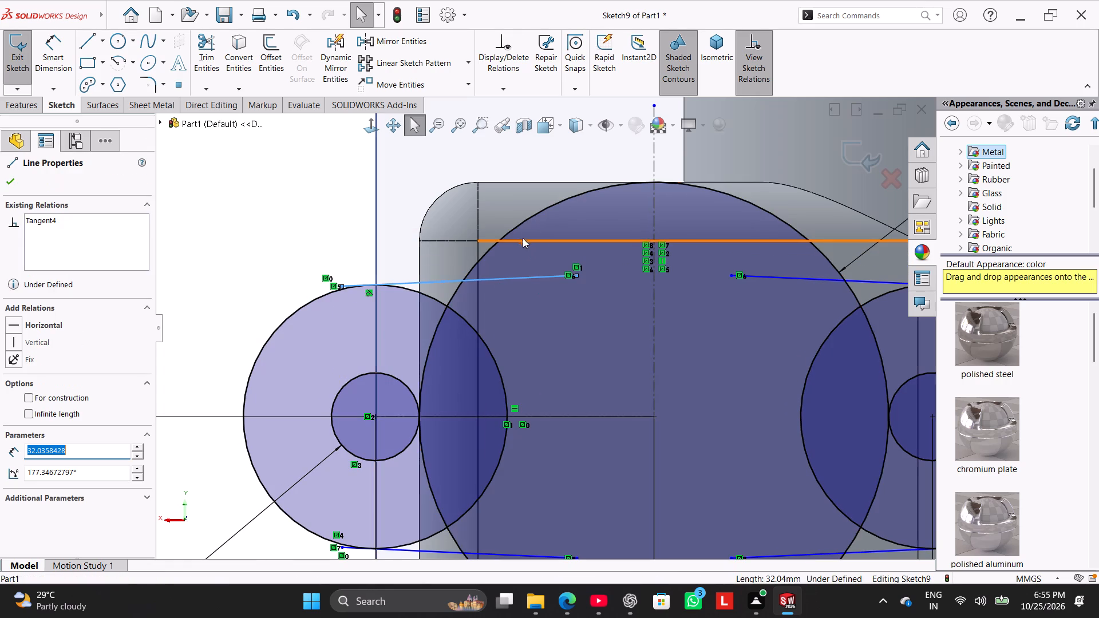
pyautogui.keyDown('ctrl'); pyautogui.click(530, 219); pyautogui.keyUp('ctrl')
pyautogui.keyDown('ctrl'); pyautogui.click(44, 382); pyautogui.keyUp('ctrl')
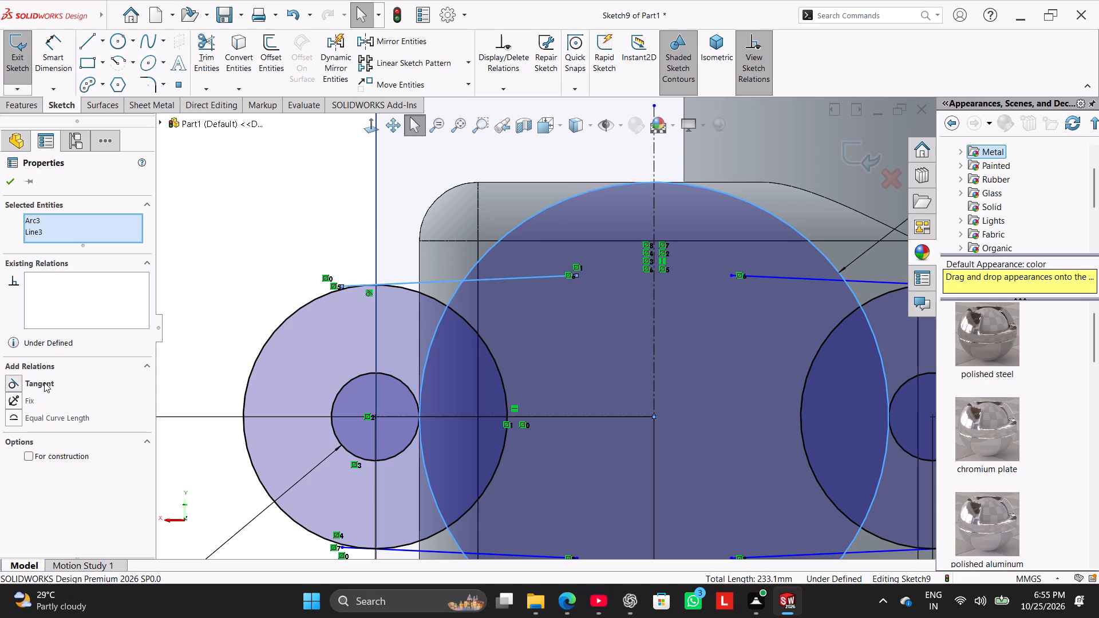
pyautogui.click(40, 384)
pyautogui.click(273, 251)
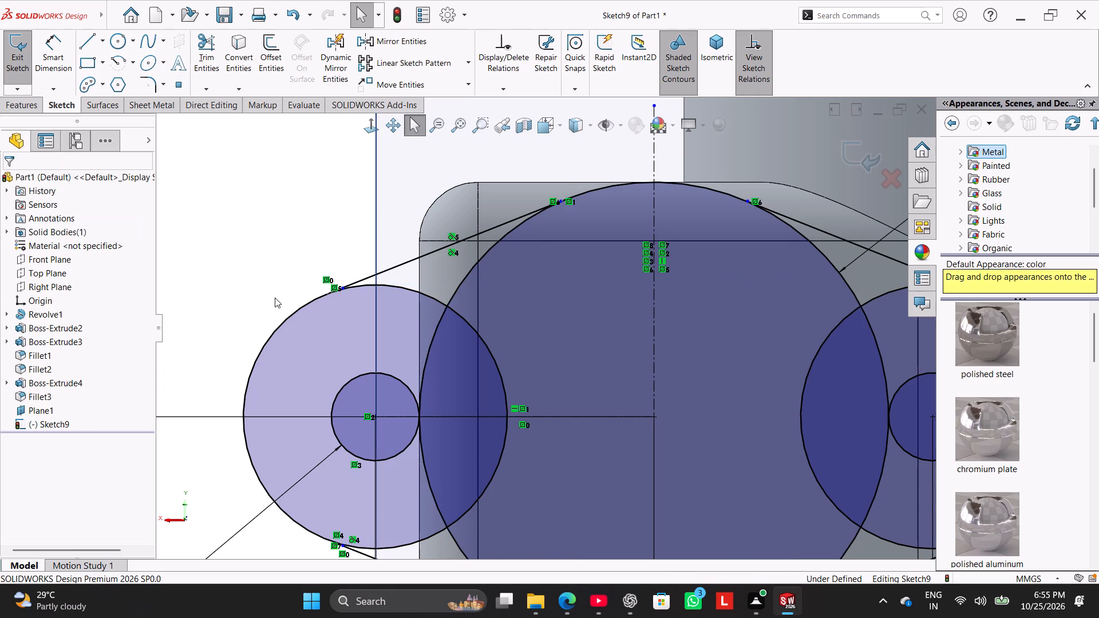
# Make the tangent line's outer endpoint coincident with the outer 36 mm end circle.
pyautogui.scroll(-10, 401, 288)
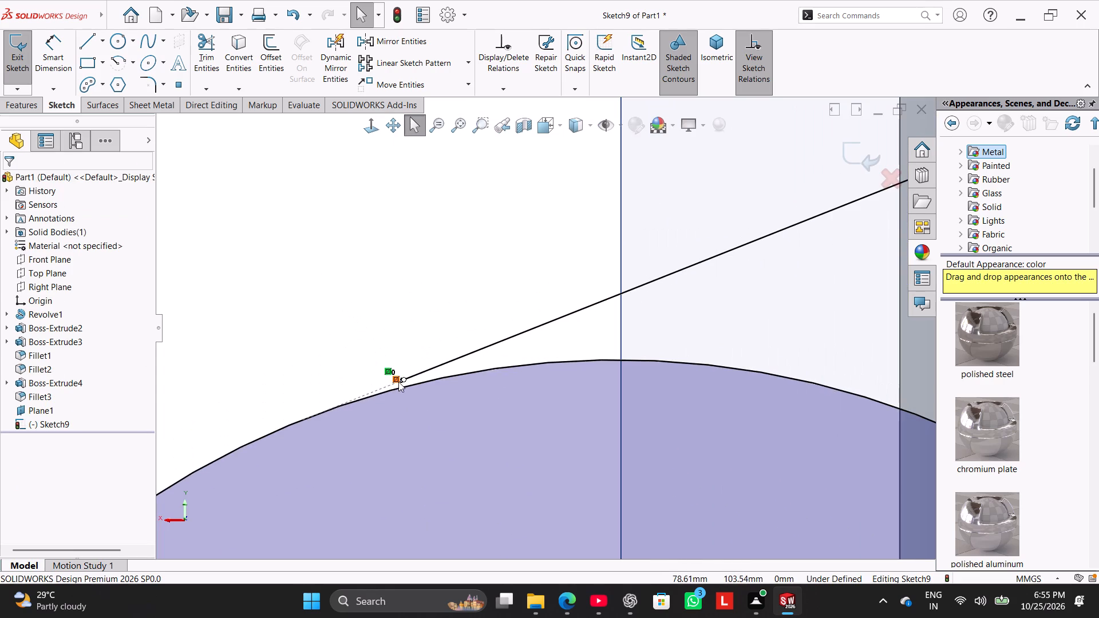
pyautogui.keyDown('ctrl'); pyautogui.click(404, 382); pyautogui.keyUp('ctrl')
pyautogui.keyDown('ctrl'); pyautogui.click(408, 385); pyautogui.keyUp('ctrl')
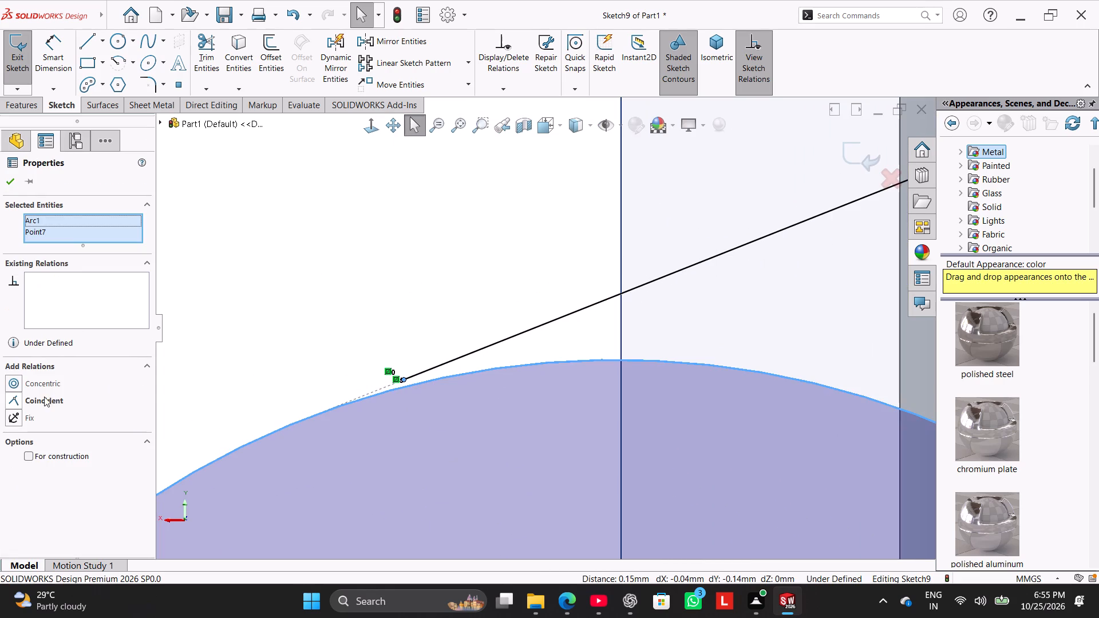
pyautogui.click(44, 397)
pyautogui.click(288, 307)
# Make the tangent line's inner endpoint coincident with the 64 mm circle.
pyautogui.scroll(11, 527, 296)
pyautogui.scroll(-2, 746, 252)
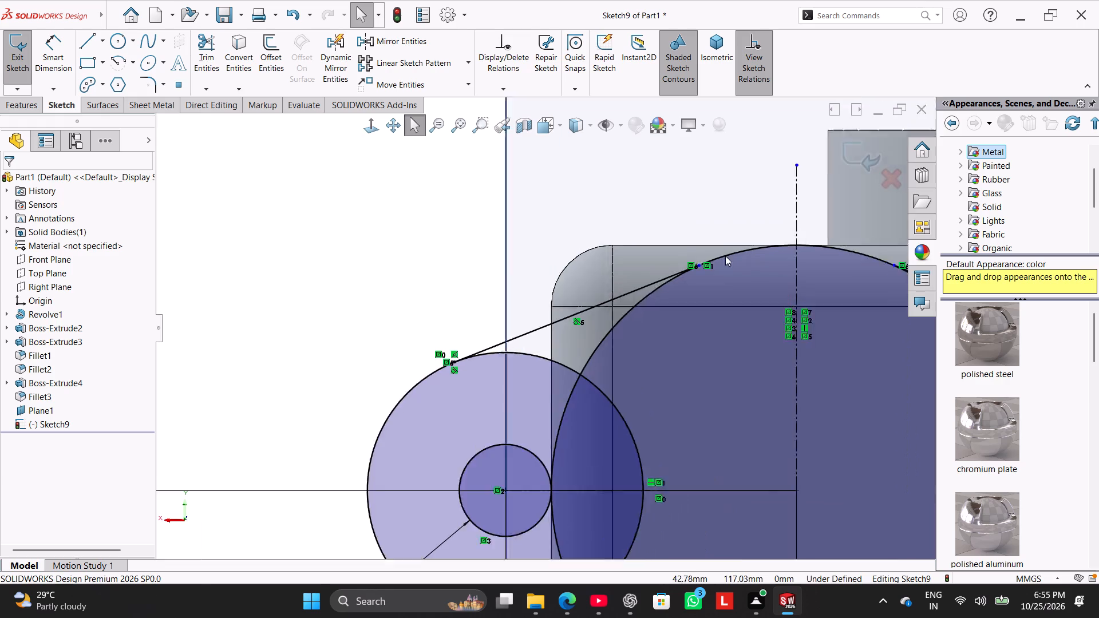
pyautogui.scroll(-11, 725, 256)
pyautogui.scroll(3, 296, 430)
pyautogui.scroll(-11, 330, 435)
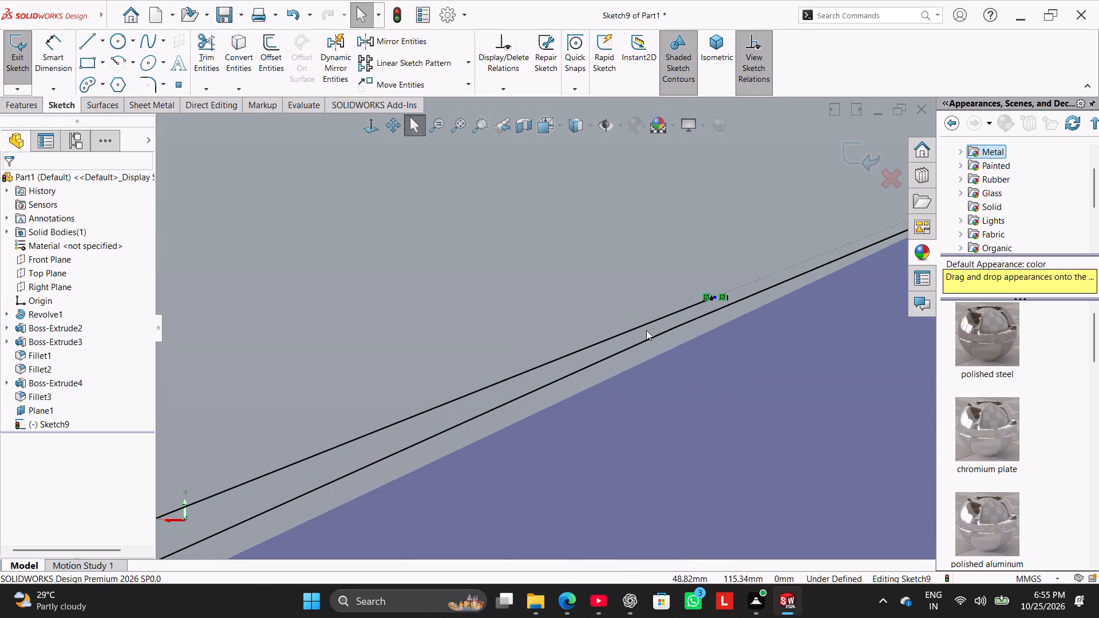
pyautogui.keyDown('ctrl'); pyautogui.click(715, 298); pyautogui.keyUp('ctrl')
pyautogui.keyDown('ctrl'); pyautogui.click(732, 304); pyautogui.keyUp('ctrl')
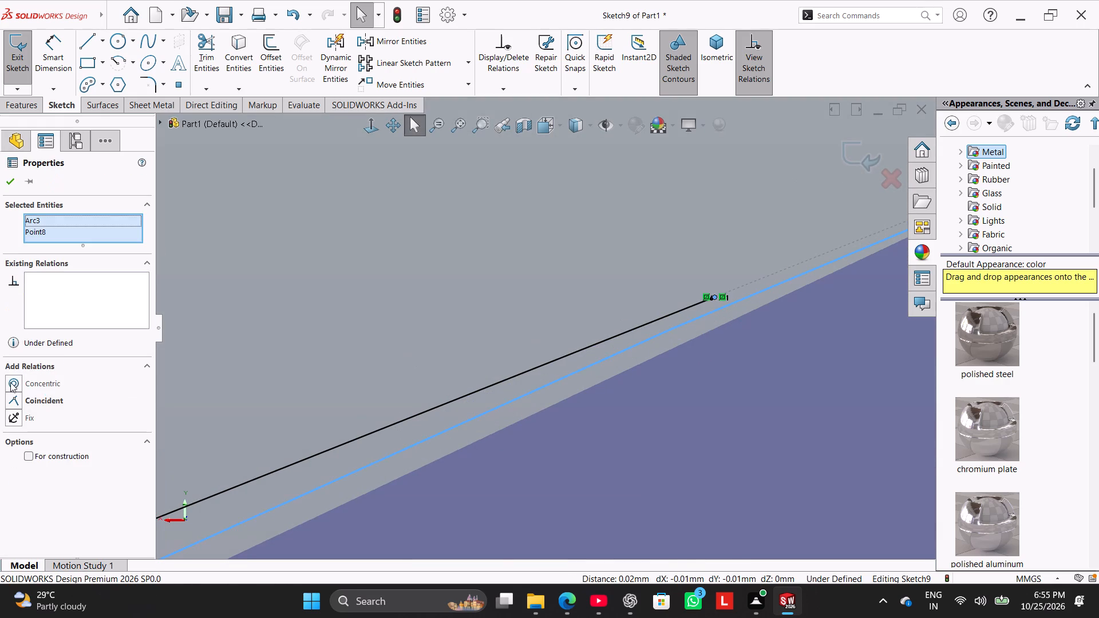
pyautogui.click(32, 398)
pyautogui.scroll(16, 364, 381)
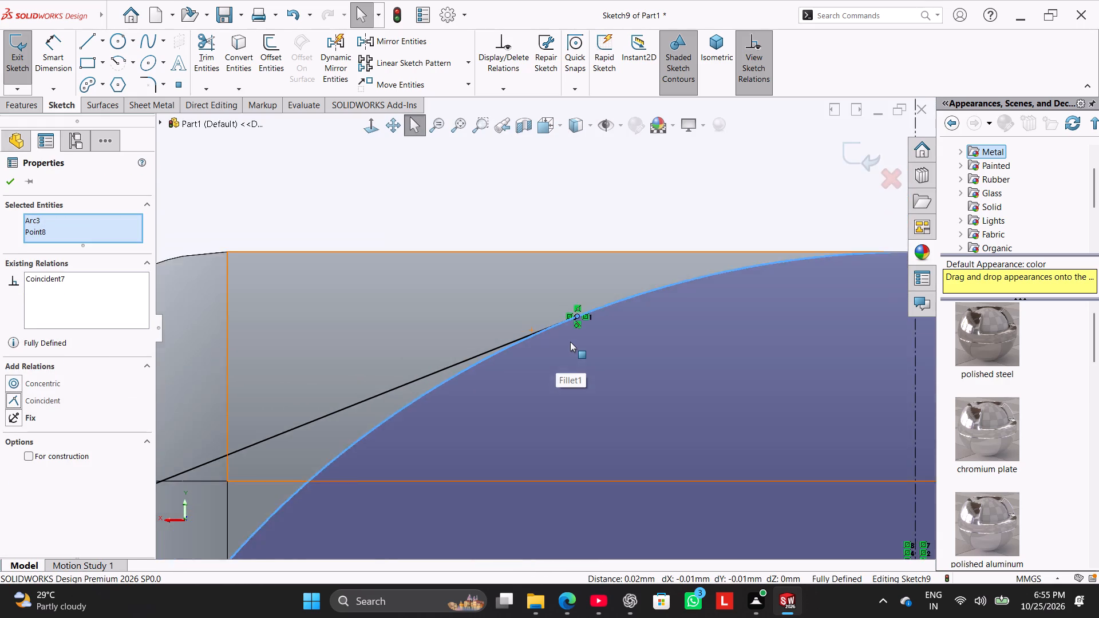
pyautogui.scroll(15, 570, 342)
pyautogui.scroll(-4, 586, 369)
pyautogui.scroll(3, 673, 319)
pyautogui.scroll(-2, 673, 319)
pyautogui.click(863, 320)
# Shorten the vertical centreline by moving its upper endpoint onto the top of the 64 mm circle.
pyautogui.scroll(-3, 504, 267)
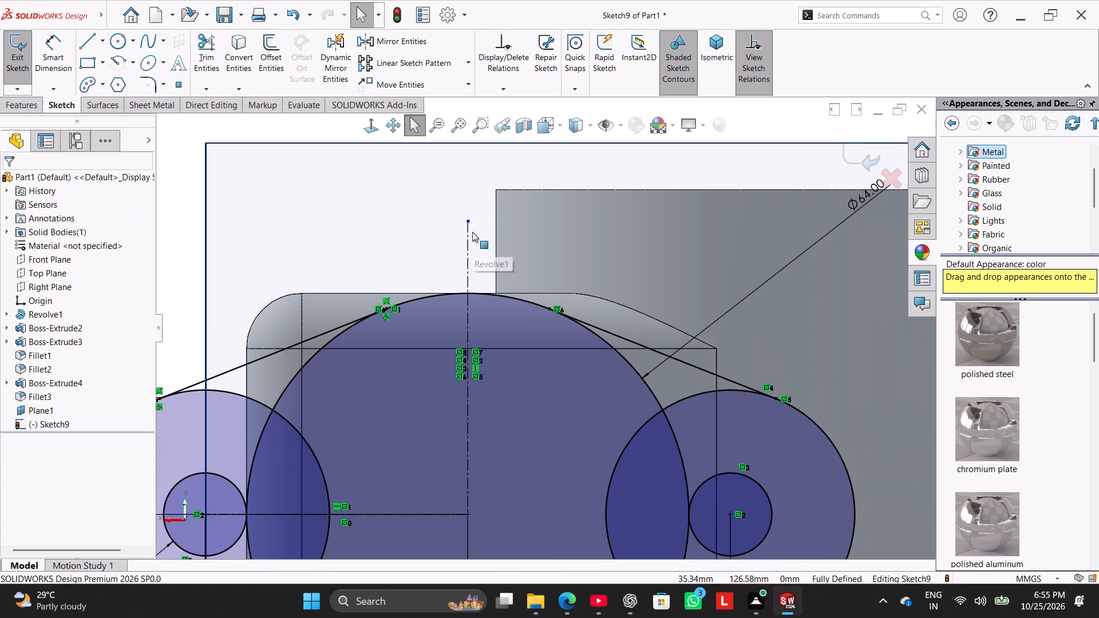
pyautogui.moveTo(469, 223); pyautogui.dragTo(480, 292)
pyautogui.scroll(8, 499, 322)
pyautogui.scroll(-4, 529, 354)
pyautogui.scroll(3, 531, 350)
pyautogui.scroll(-2, 543, 344)
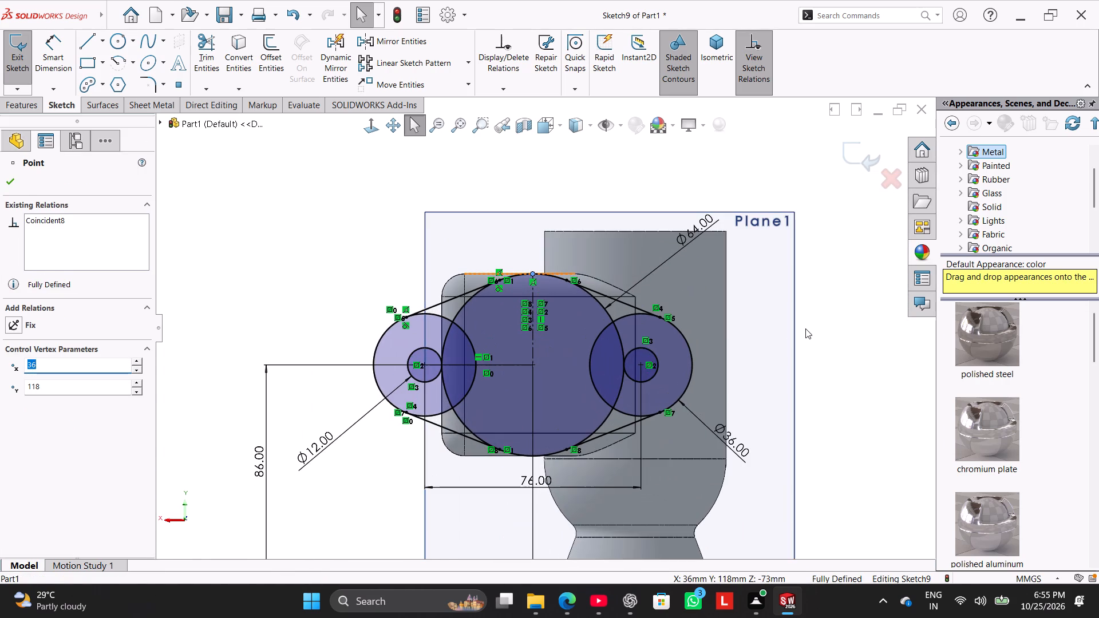
pyautogui.click(807, 328)
# Inspect the flange profile up close, checking where the lower connecting line meets the 64 mm circle.
pyautogui.scroll(-1, 504, 414)
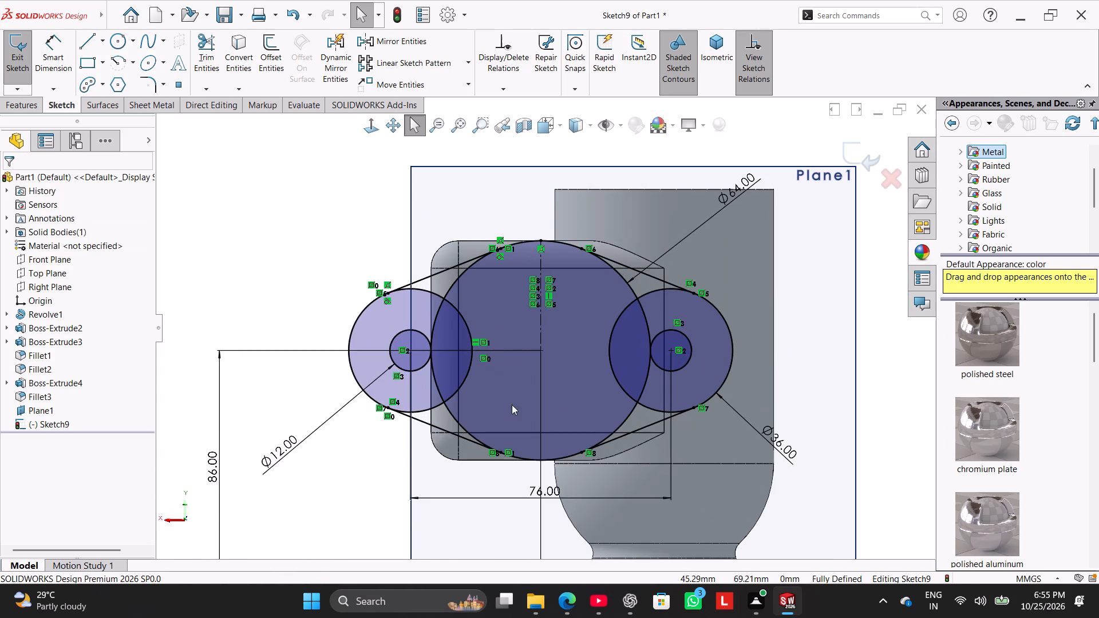
pyautogui.scroll(1, 595, 325)
pyautogui.scroll(-3, 567, 349)
pyautogui.scroll(2, 552, 351)
pyautogui.scroll(-1, 552, 351)
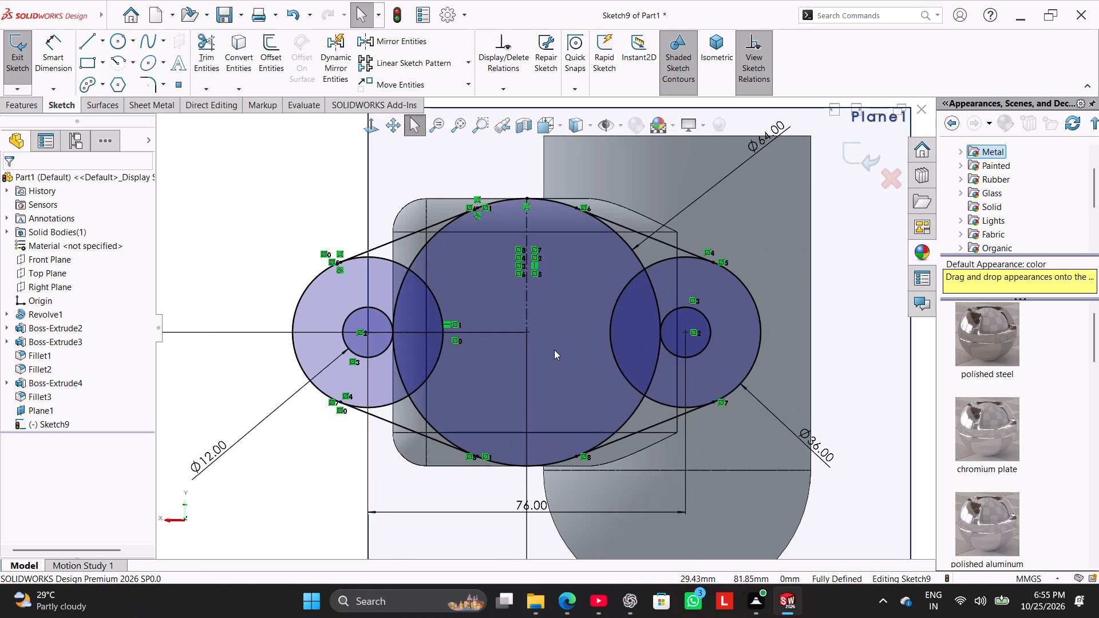
pyautogui.scroll(1, 554, 350)
pyautogui.scroll(-3, 566, 376)
pyautogui.scroll(-13, 576, 431)
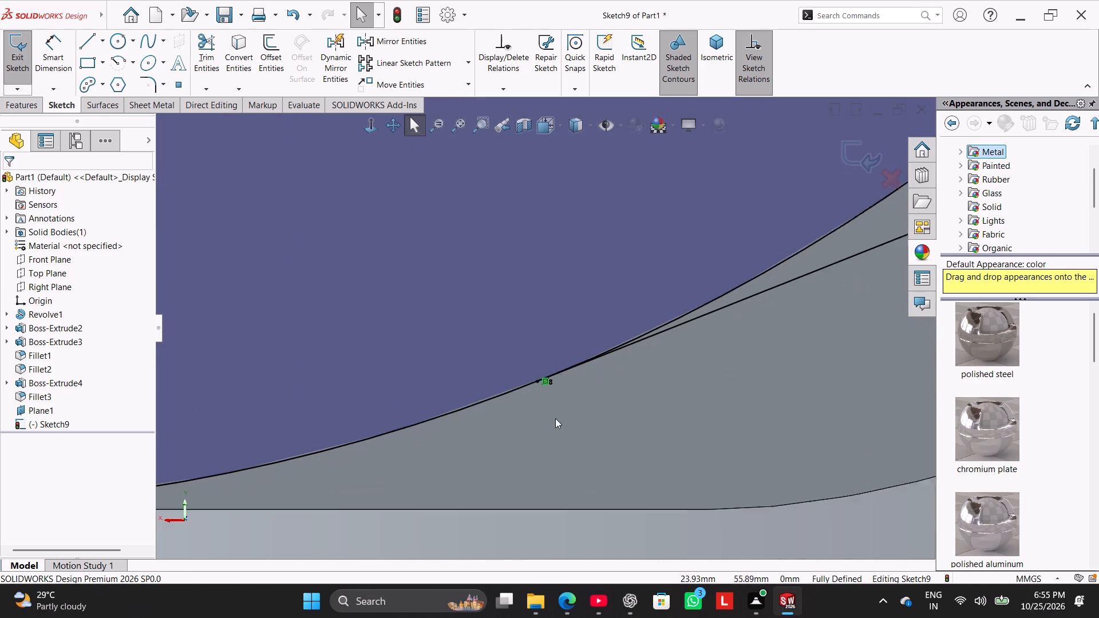
pyautogui.scroll(18, 555, 406)
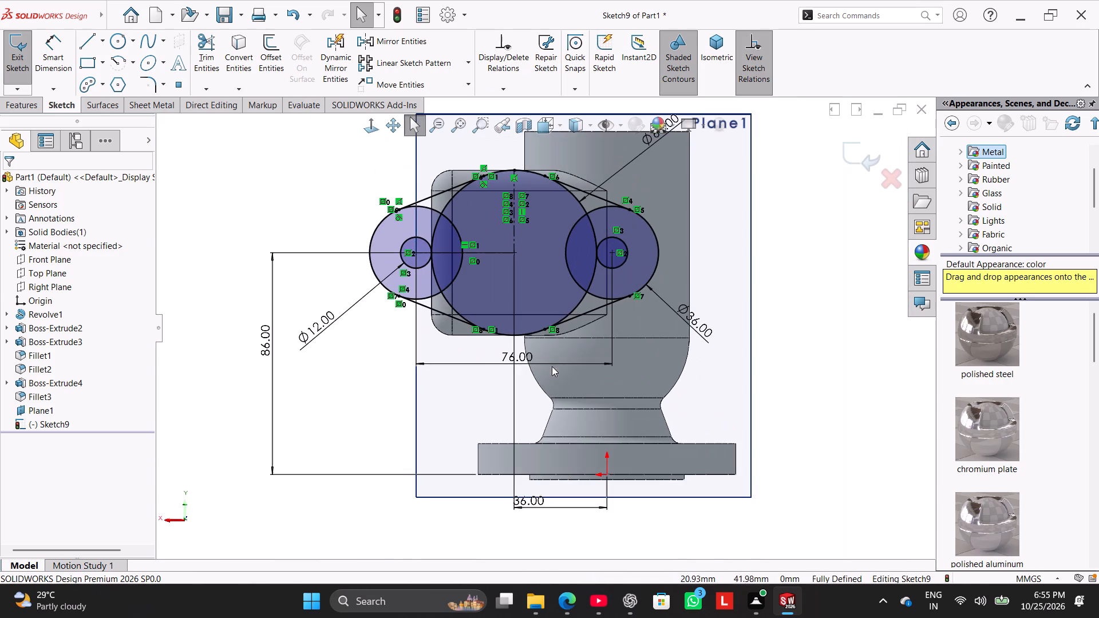
pyautogui.scroll(1, 549, 355)
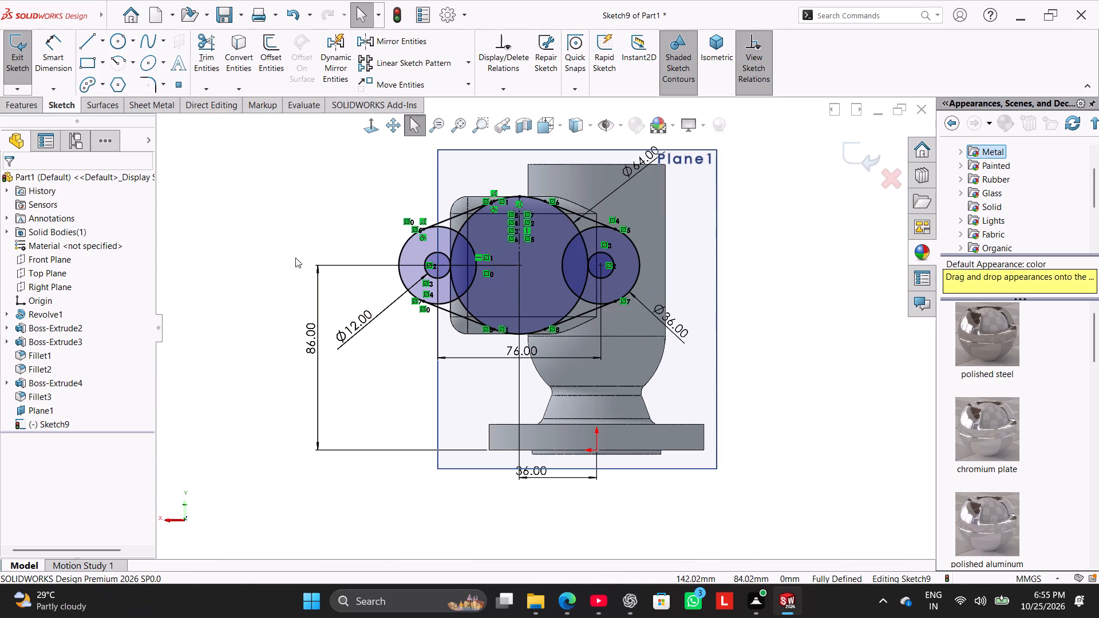
# Trim the inner arcs of the 64 mm circle and the 36 mm end circle that projects beyond the body.
pyautogui.click(201, 59)
pyautogui.scroll(-2, 477, 236)
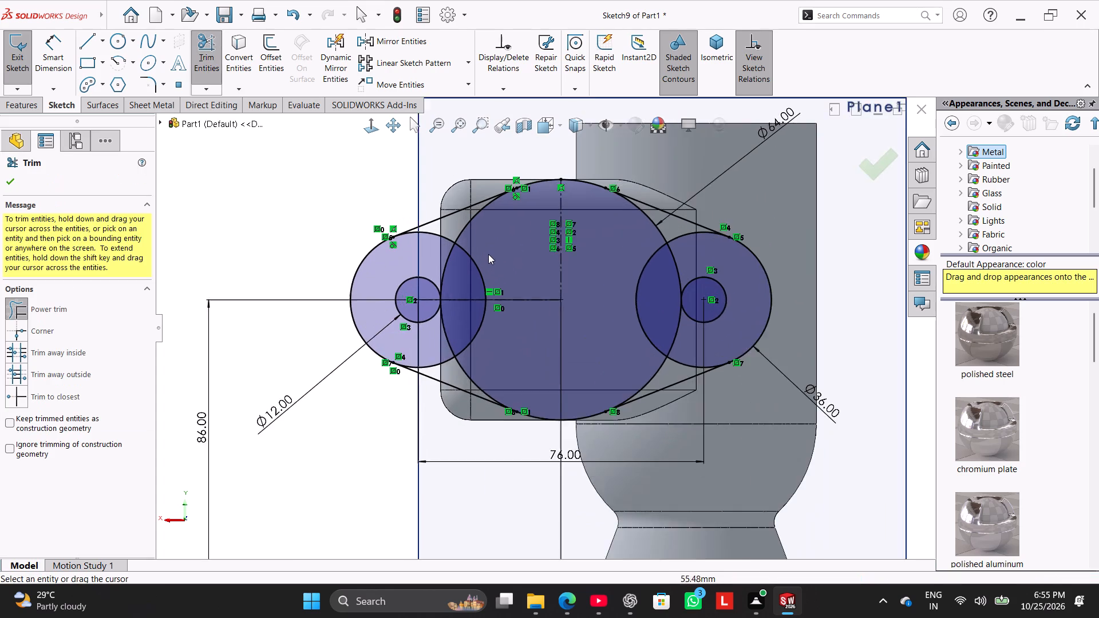
pyautogui.scroll(-3, 488, 254)
pyautogui.moveTo(492, 255); pyautogui.dragTo(462, 274)
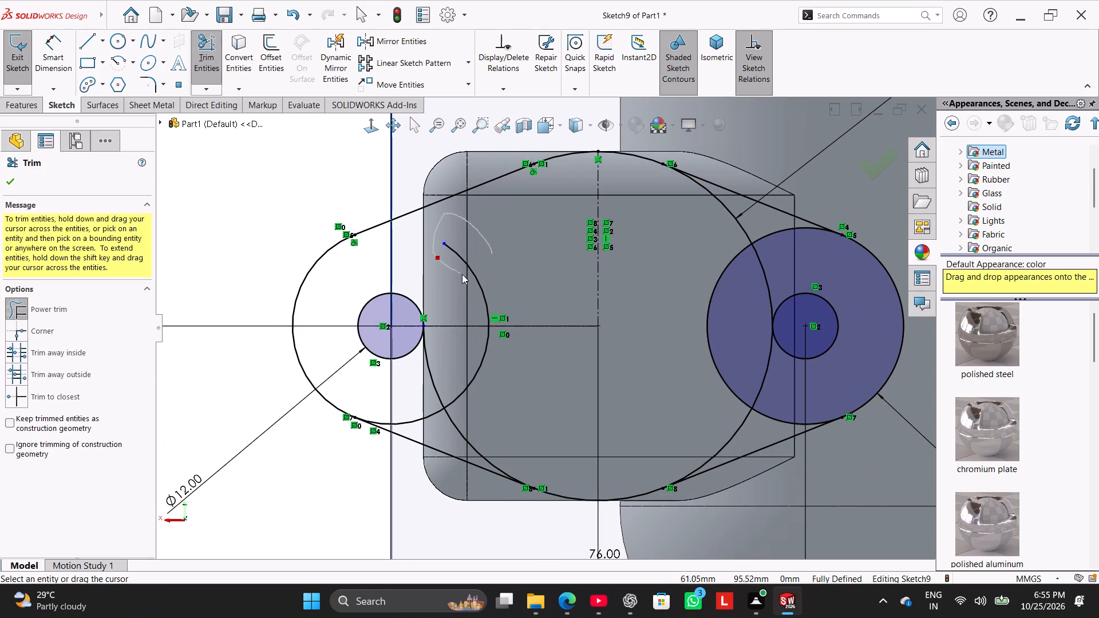
pyautogui.moveTo(462, 274); pyautogui.dragTo(519, 305)
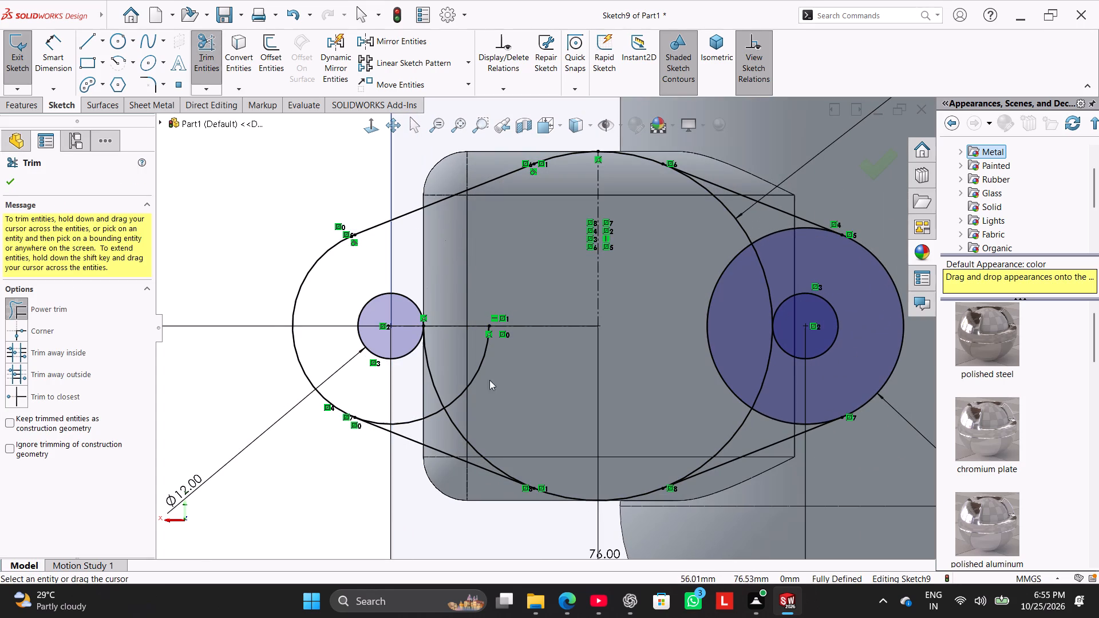
pyautogui.moveTo(503, 390); pyautogui.dragTo(485, 421)
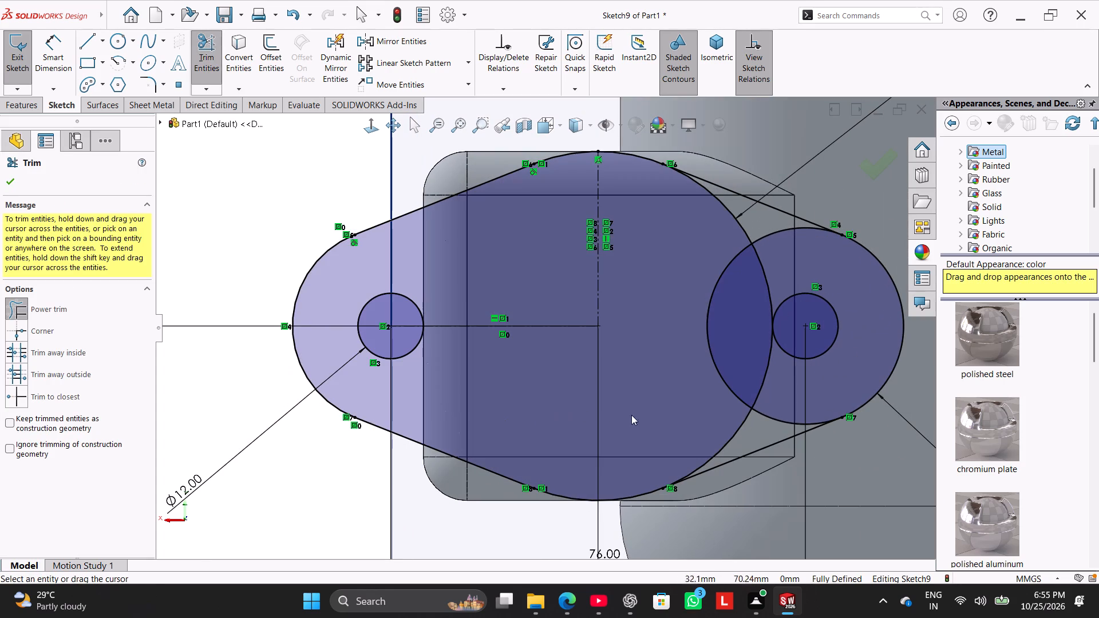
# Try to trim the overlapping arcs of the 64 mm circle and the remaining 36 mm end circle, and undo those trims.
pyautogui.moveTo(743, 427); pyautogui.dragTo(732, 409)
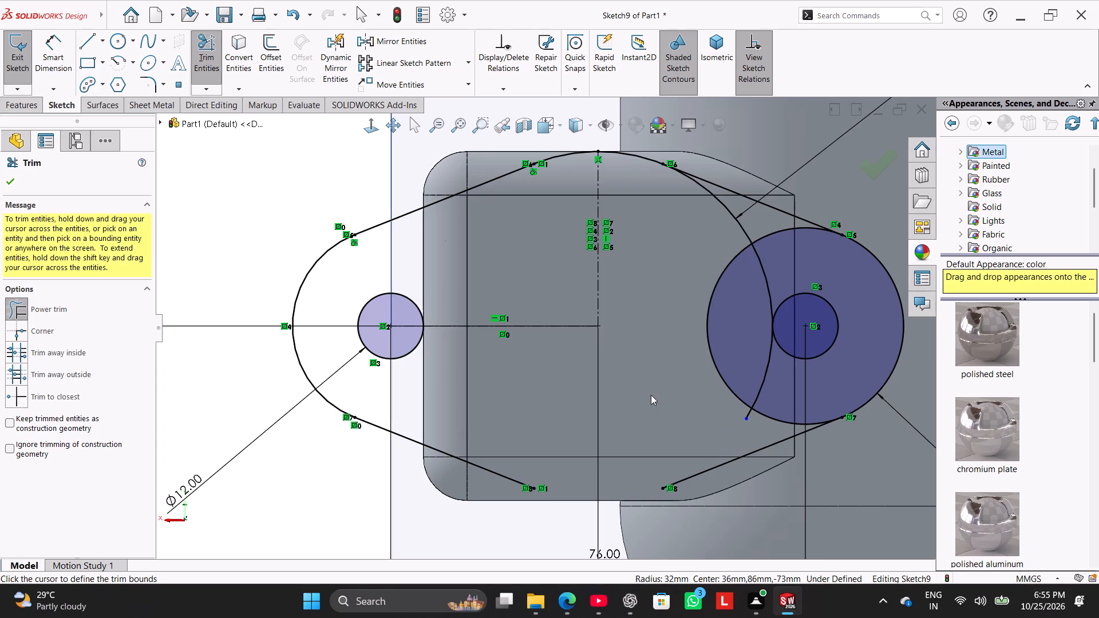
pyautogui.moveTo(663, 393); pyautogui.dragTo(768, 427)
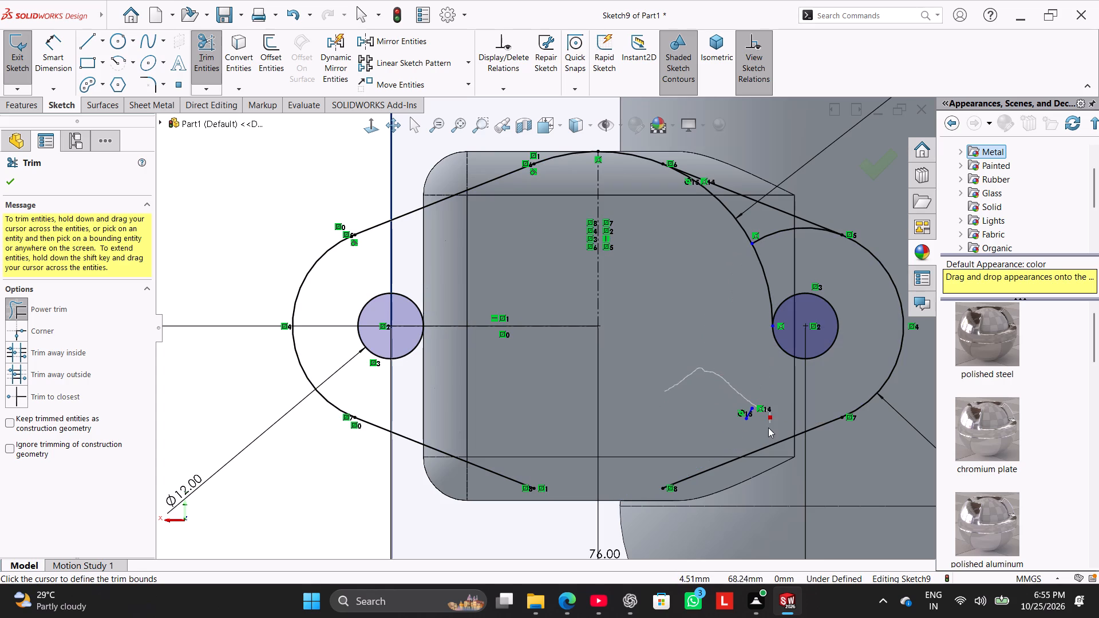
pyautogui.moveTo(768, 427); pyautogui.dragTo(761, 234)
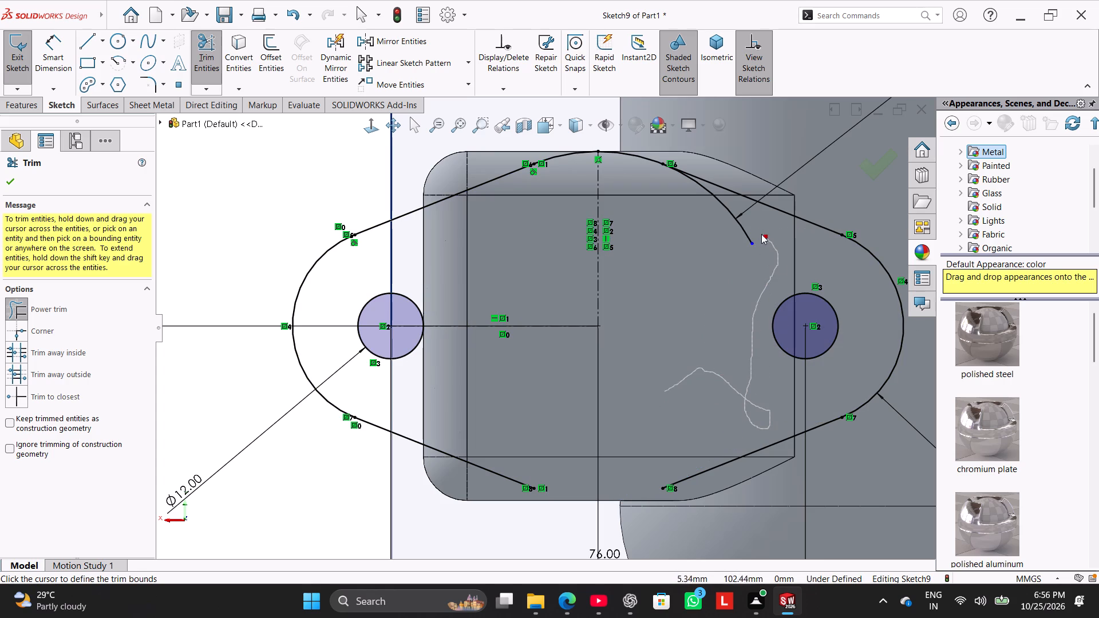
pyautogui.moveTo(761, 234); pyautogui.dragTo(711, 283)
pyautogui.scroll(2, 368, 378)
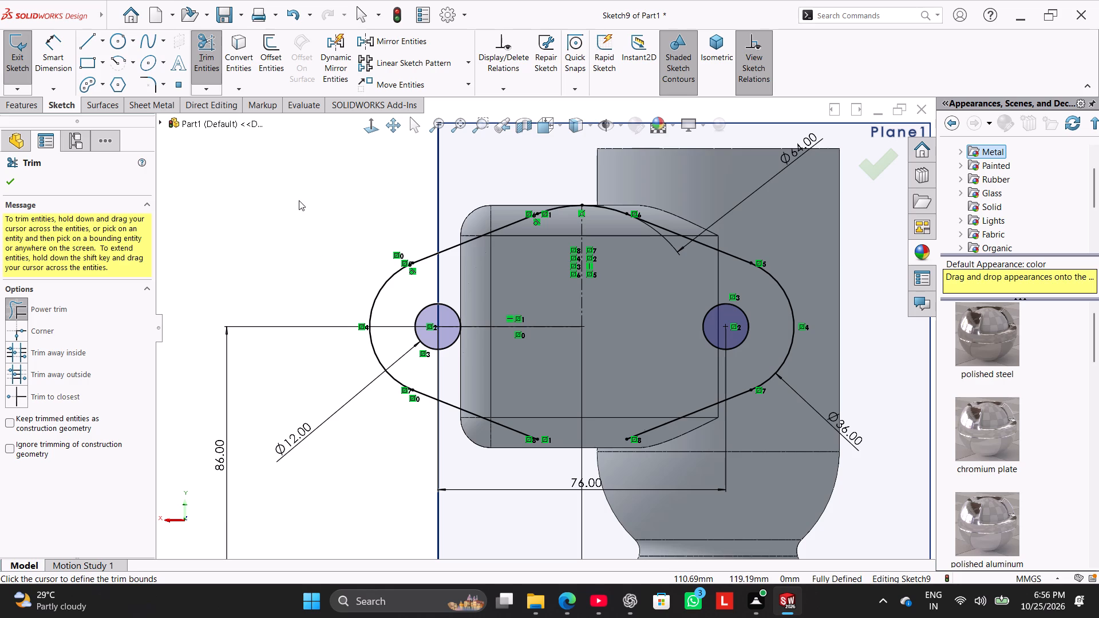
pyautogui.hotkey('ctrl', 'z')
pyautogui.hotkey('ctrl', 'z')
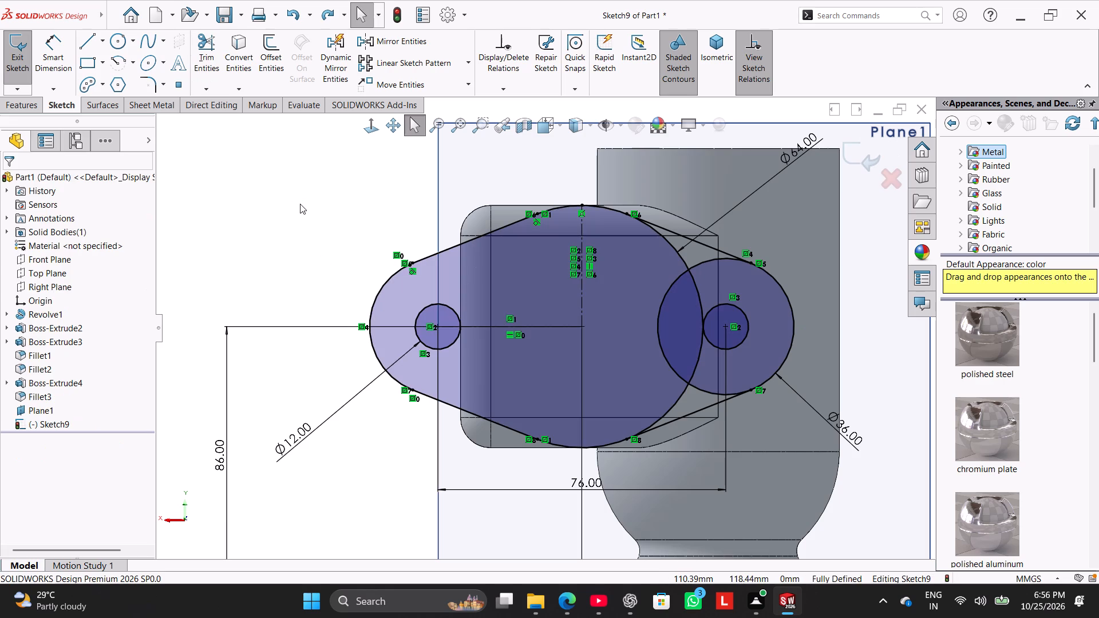
# Examine up close where the lower connecting lines meet the 64 mm circle on both sides.
pyautogui.moveTo(212, 51); pyautogui.dragTo(216, 60)
pyautogui.scroll(-3, 540, 339)
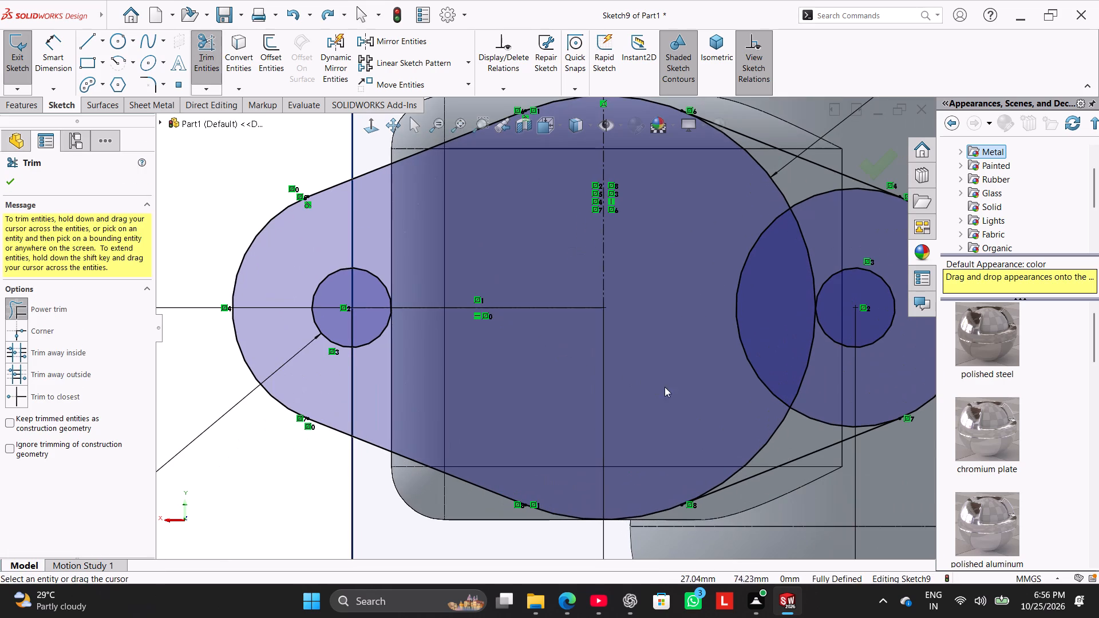
pyautogui.scroll(-4, 714, 486)
pyautogui.scroll(-4, 617, 466)
pyautogui.scroll(-5, 569, 447)
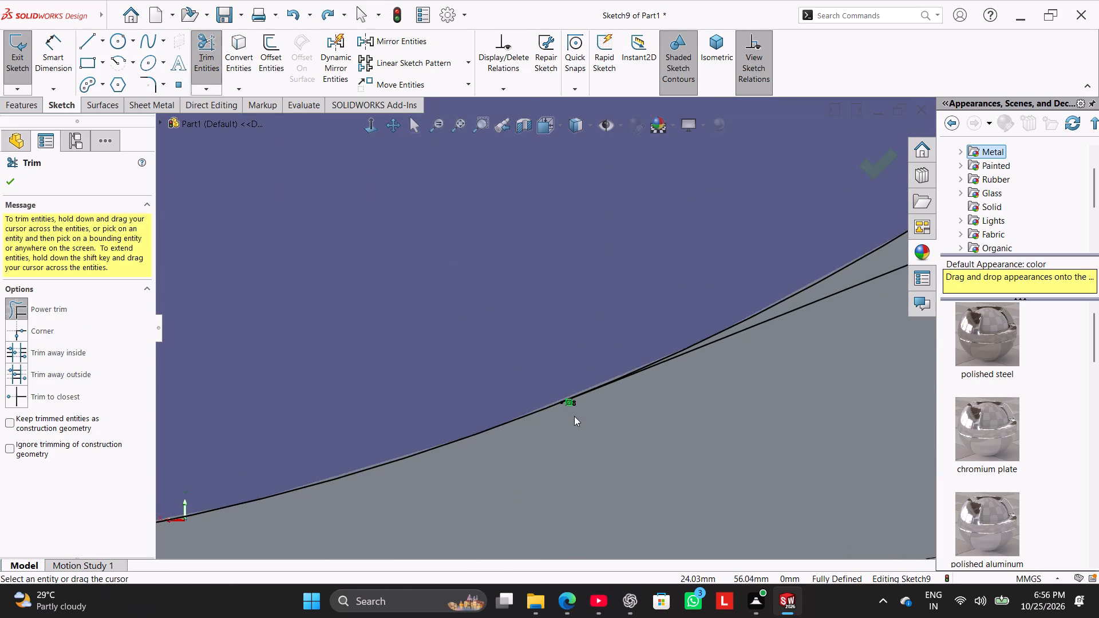
pyautogui.scroll(-3, 574, 416)
pyautogui.scroll(6, 544, 382)
pyautogui.scroll(6, 548, 335)
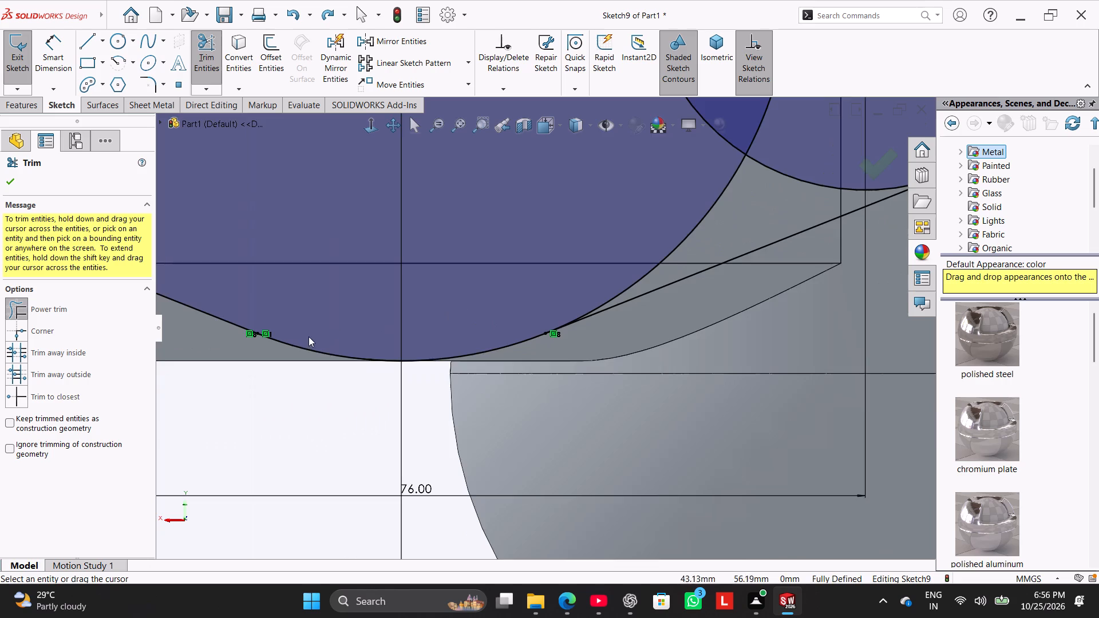
pyautogui.scroll(4, 309, 336)
pyautogui.scroll(-14, 338, 307)
pyautogui.scroll(3, 513, 389)
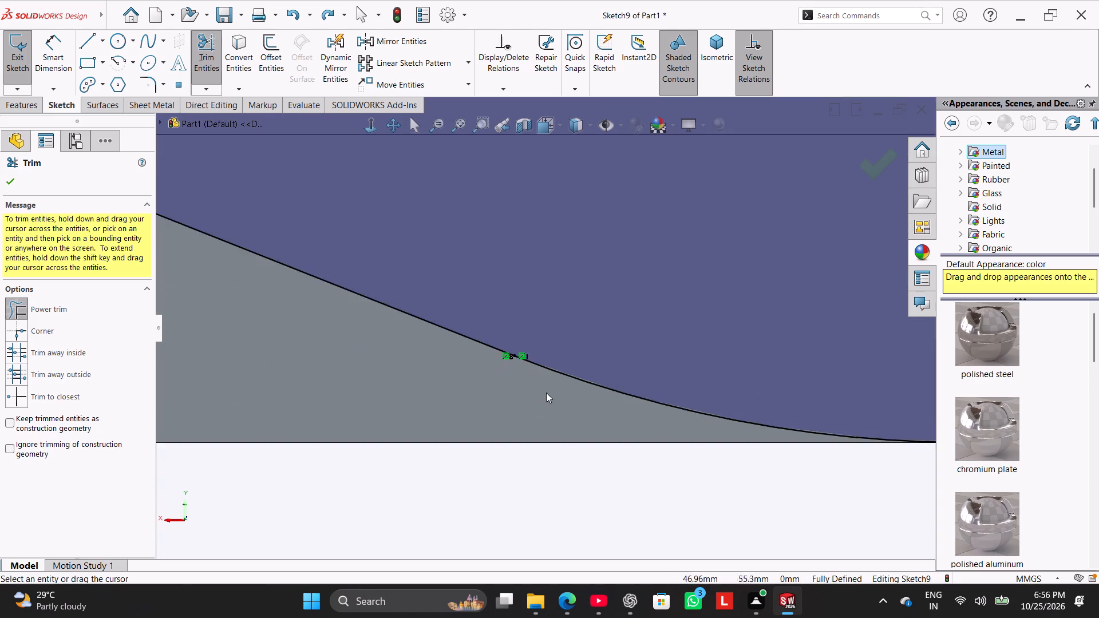
pyautogui.scroll(17, 546, 393)
# Trim the inner arcs of the 64 mm circle and the remaining 36 mm end circle so only the outer flange outline remains.
pyautogui.scroll(-4, 679, 255)
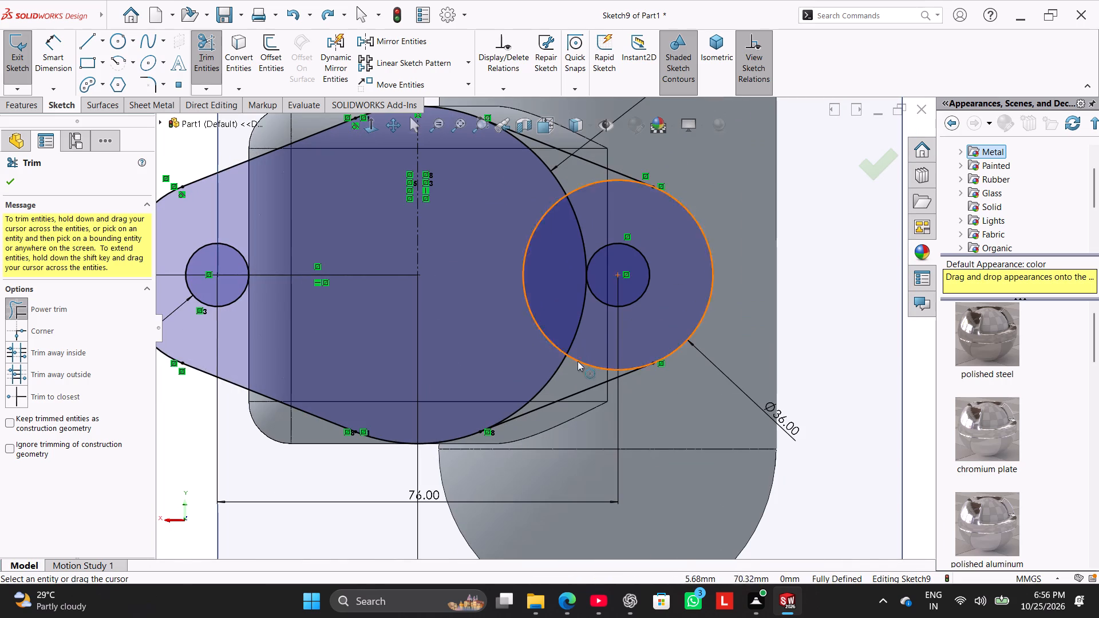
pyautogui.moveTo(578, 373); pyautogui.dragTo(548, 357)
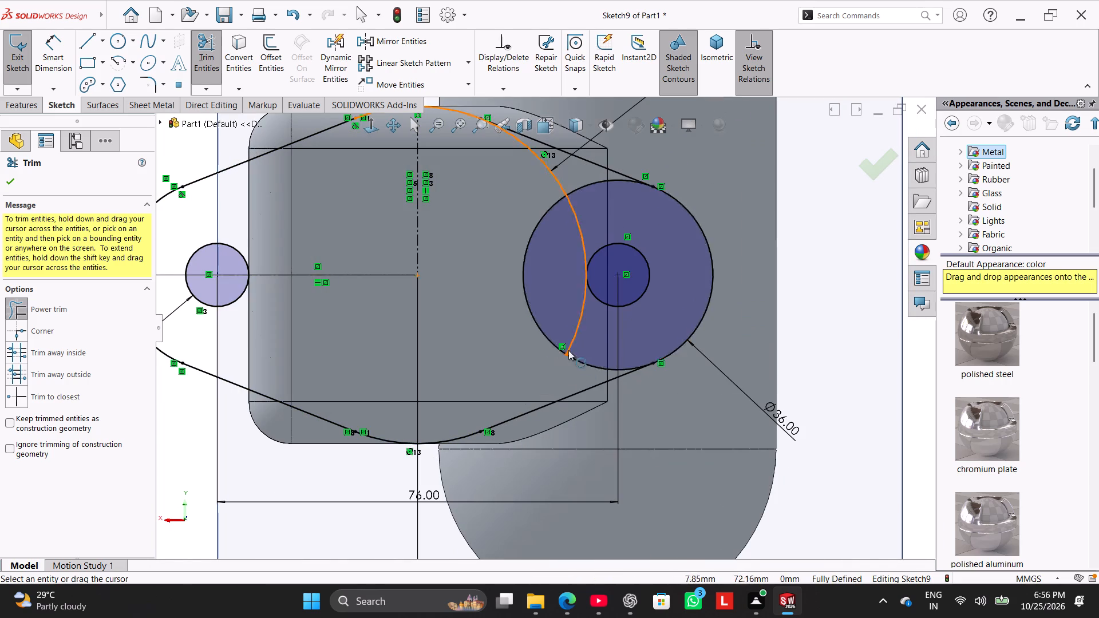
pyautogui.moveTo(570, 365); pyautogui.dragTo(554, 232)
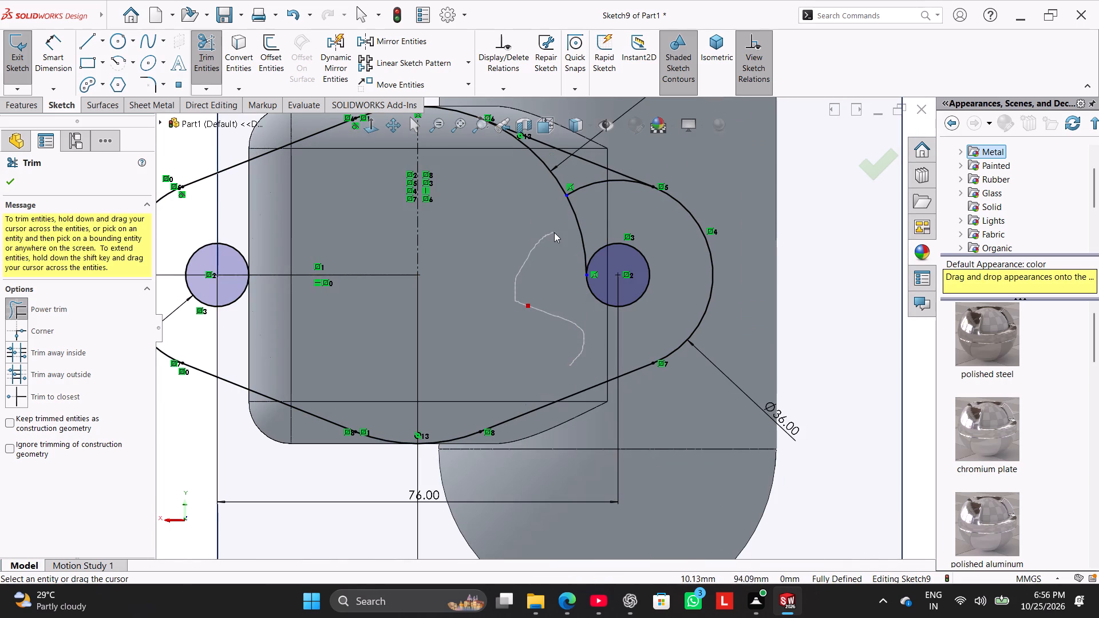
pyautogui.moveTo(554, 232); pyautogui.dragTo(533, 230)
# Hide the sketch relation symbols on the flange profile.
pyautogui.scroll(2, 521, 277)
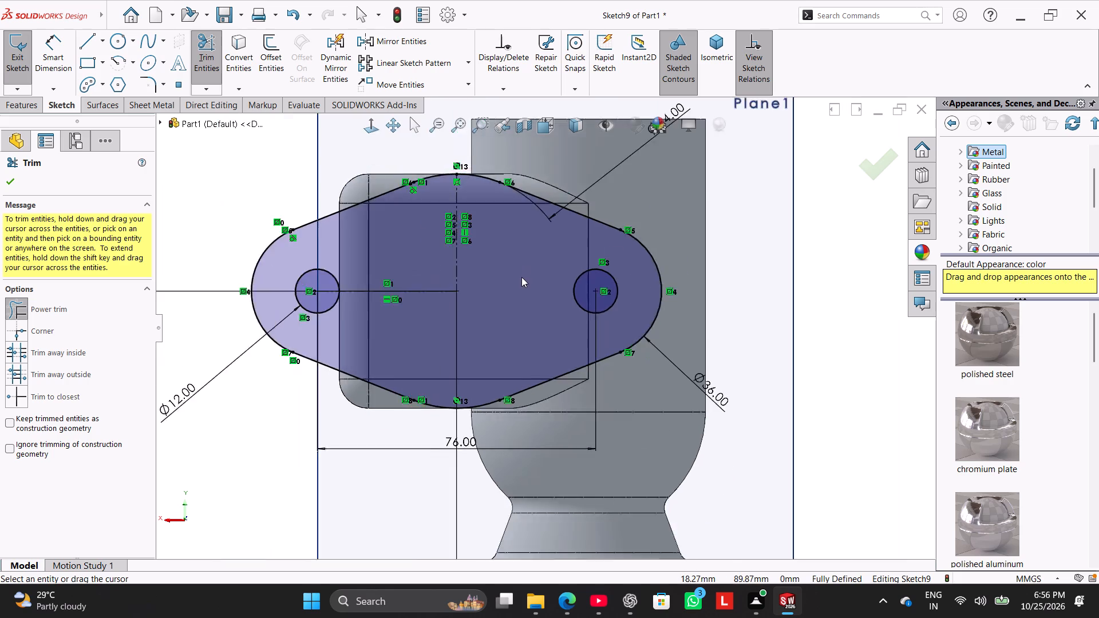
pyautogui.scroll(7, 521, 277)
pyautogui.scroll(-3, 286, 262)
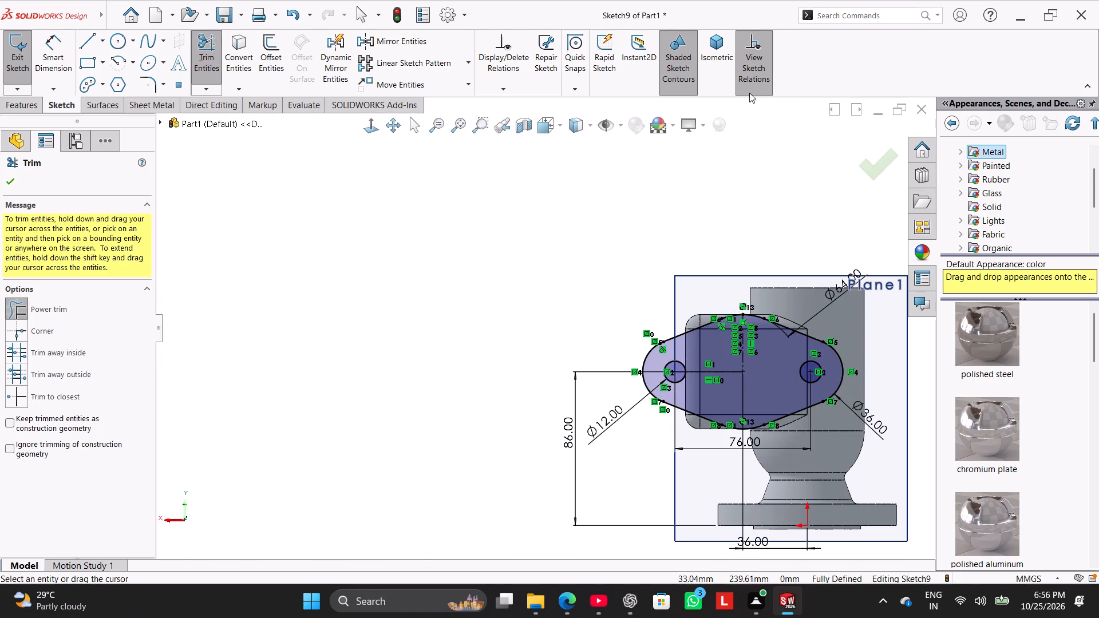
pyautogui.click(752, 77)
pyautogui.scroll(4, 755, 383)
pyautogui.scroll(-4, 749, 385)
pyautogui.scroll(2, 390, 280)
pyautogui.scroll(-4, 462, 273)
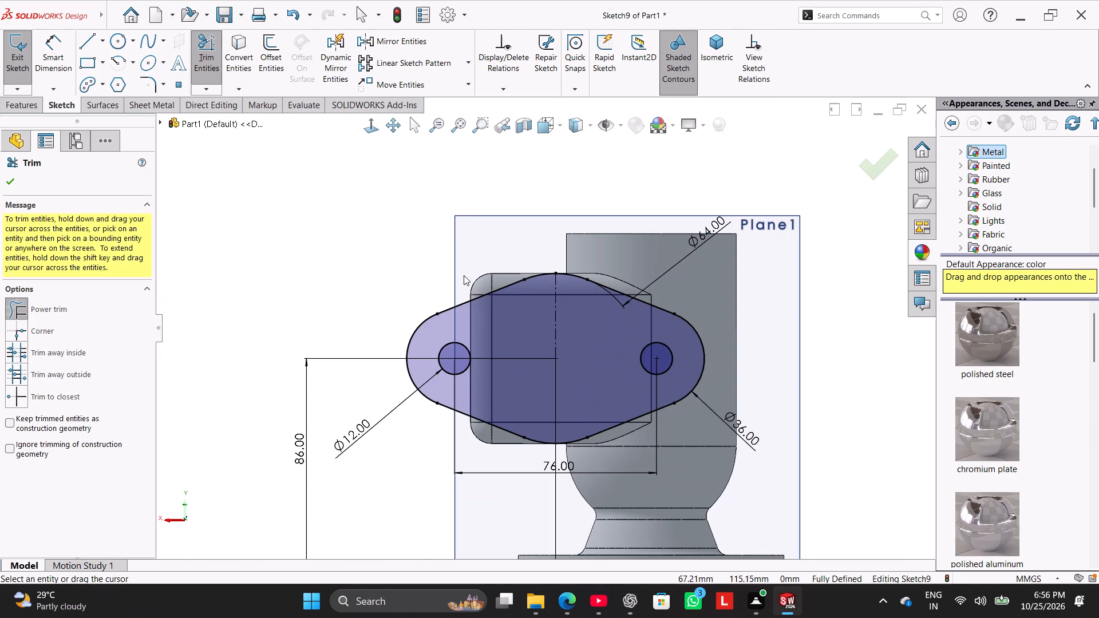
# Finish trimming and reposition the 64 mm and 36 mm diameter dimensions clear of the flange profile.
pyautogui.click(702, 235)
pyautogui.click(606, 181)
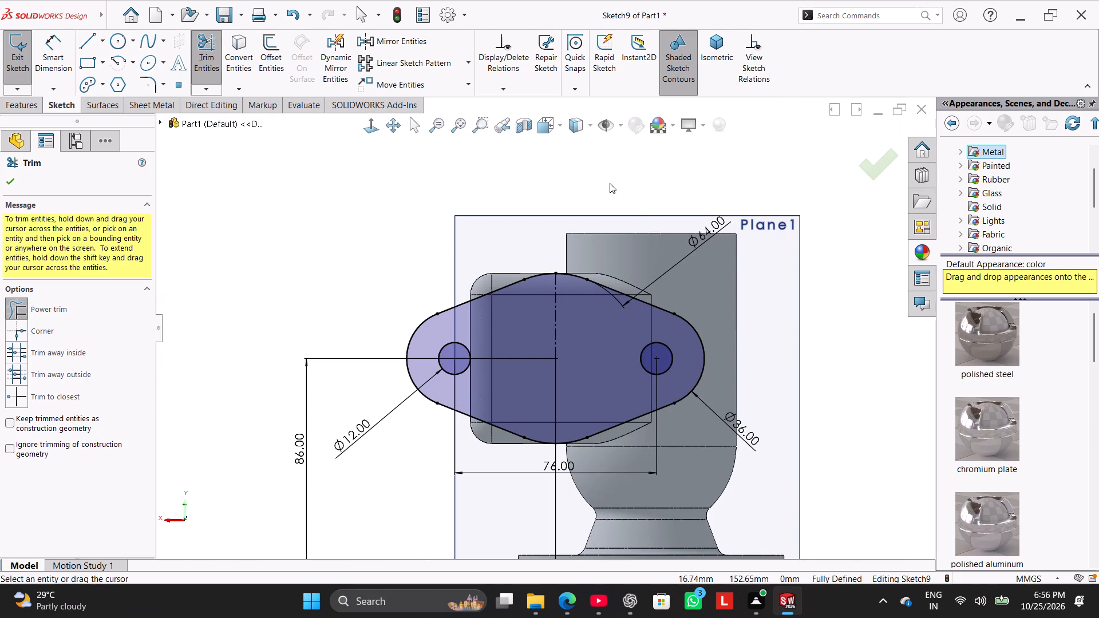
pyautogui.click(708, 231)
pyautogui.click(4, 181)
pyautogui.moveTo(710, 232); pyautogui.dragTo(545, 168)
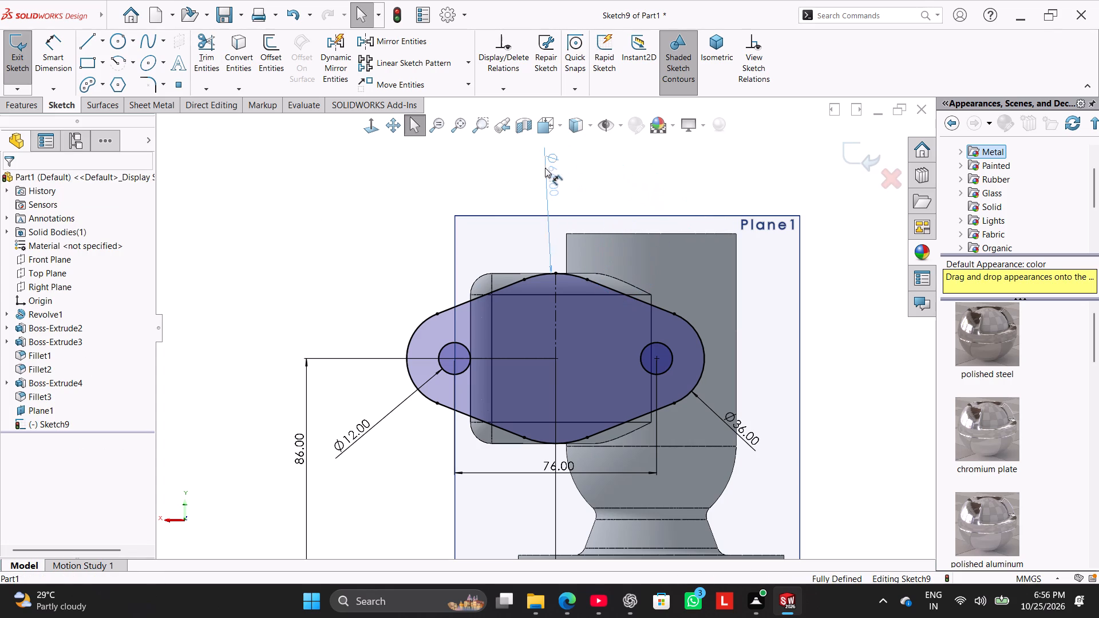
pyautogui.moveTo(545, 168); pyautogui.dragTo(543, 168)
pyautogui.click(363, 216)
pyautogui.moveTo(734, 425); pyautogui.dragTo(848, 388)
pyautogui.scroll(3, 611, 470)
pyautogui.scroll(-2, 600, 465)
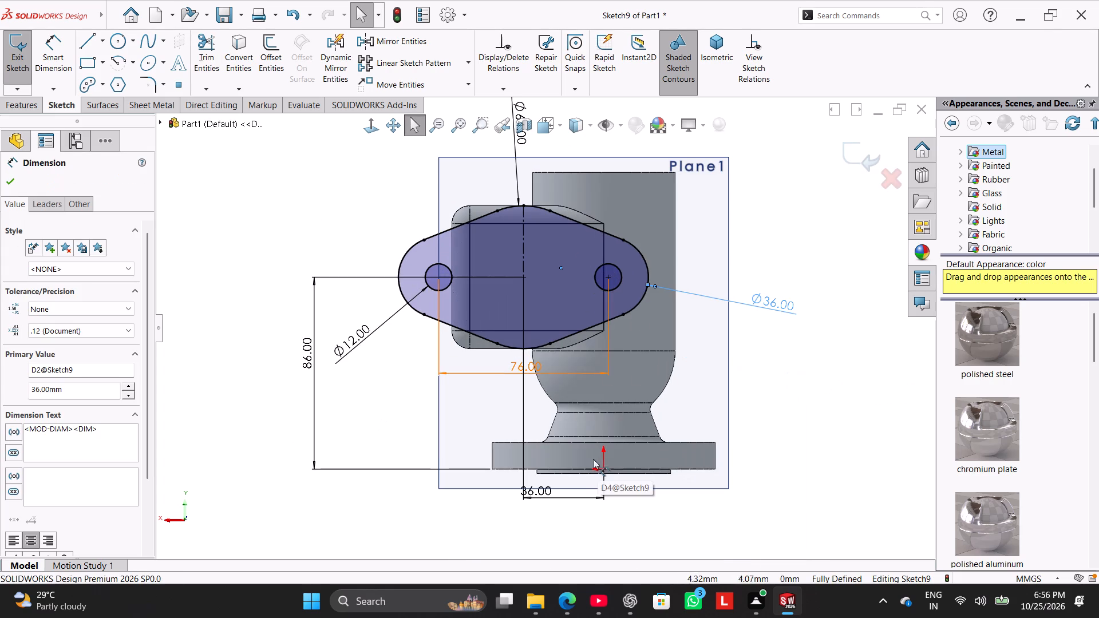
pyautogui.click(7, 180)
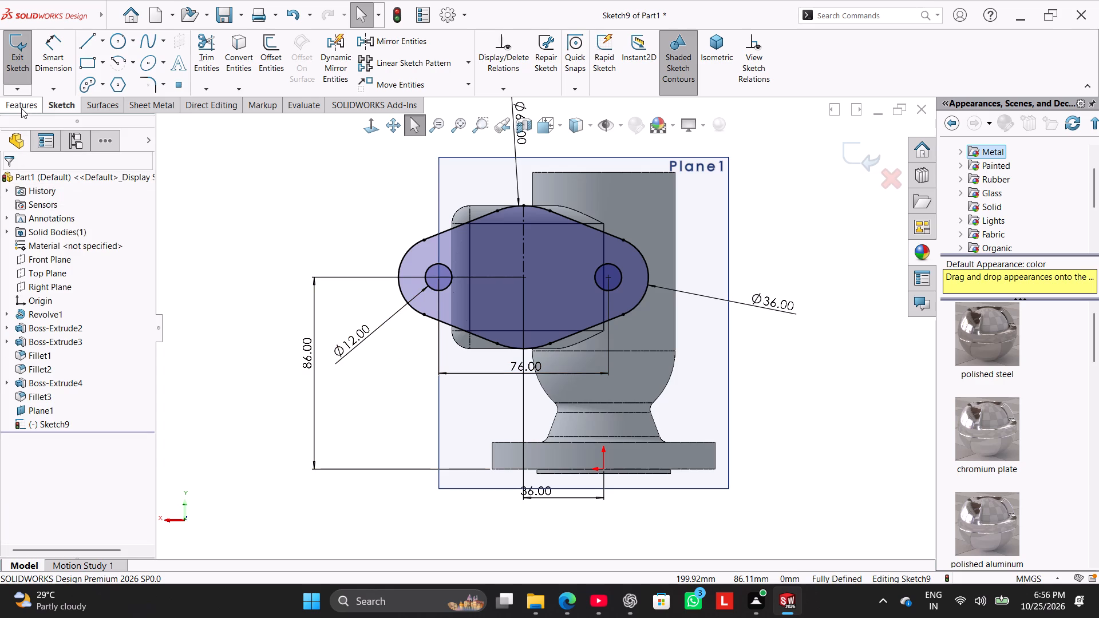
# Extrude the flange profile as a blind boss 12 mm deep from the sketch plane, merging the result.
pyautogui.click(21, 108)
pyautogui.click(26, 65)
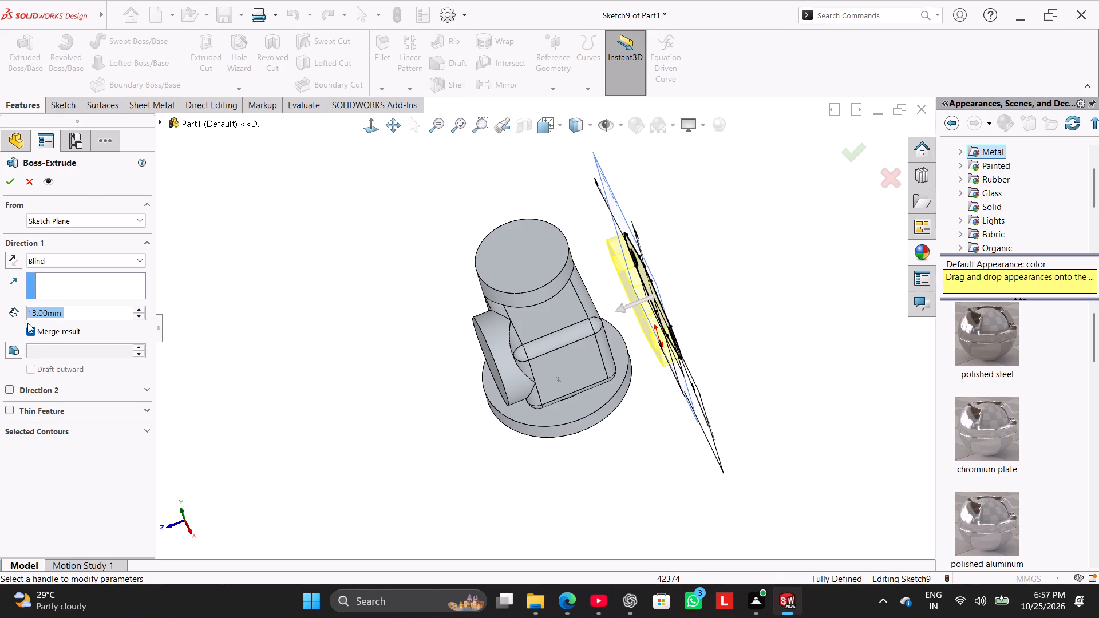
pyautogui.press('1')
pyautogui.write('32')
pyautogui.press('Return')
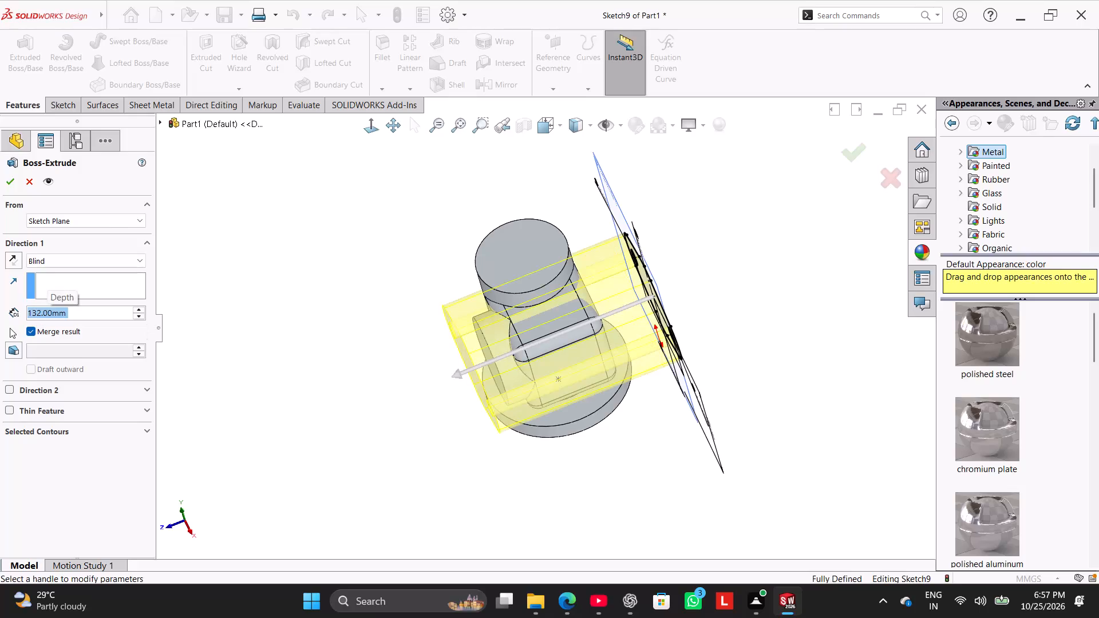
pyautogui.write('12')
pyautogui.press('Return')
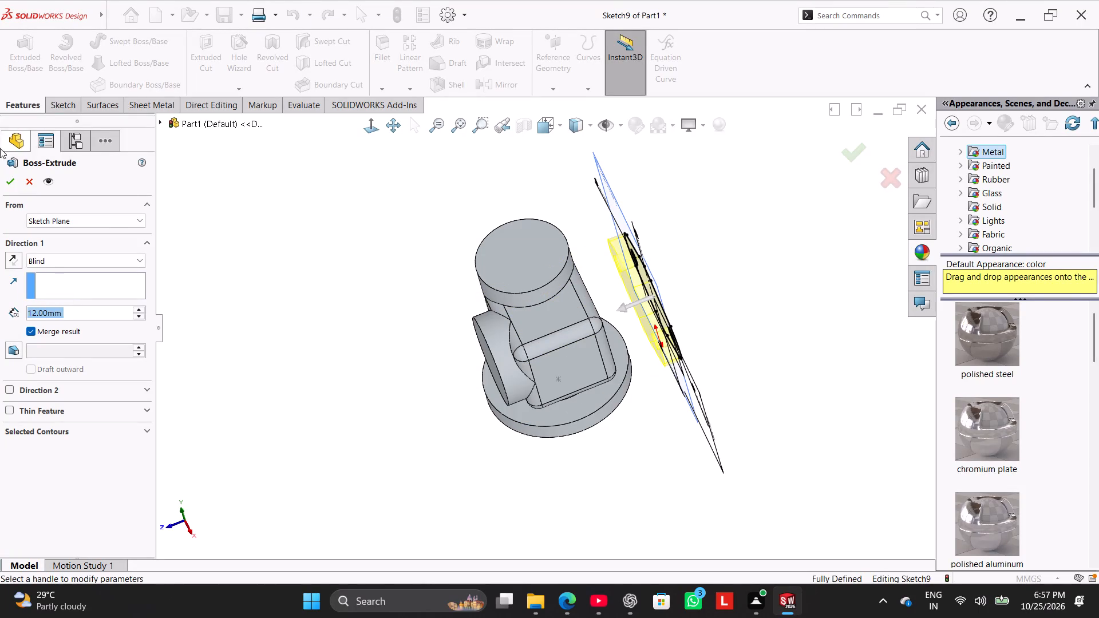
pyautogui.click(10, 184)
pyautogui.moveTo(351, 327); pyautogui.dragTo(365, 330)
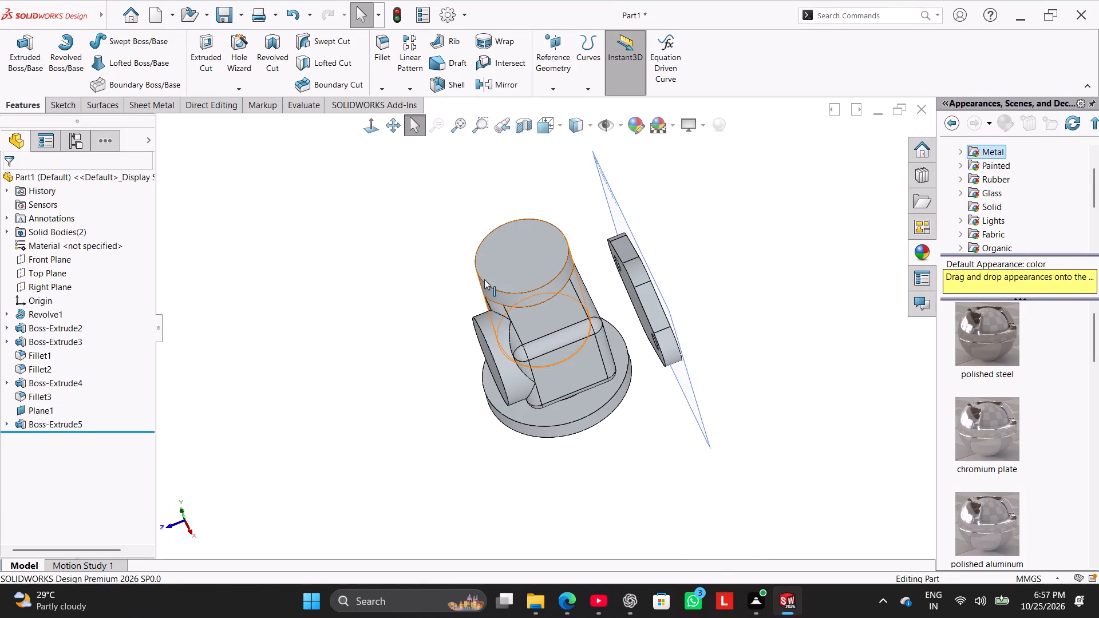
# Hide the reference plane Plane1.
pyautogui.rightClick(622, 216)
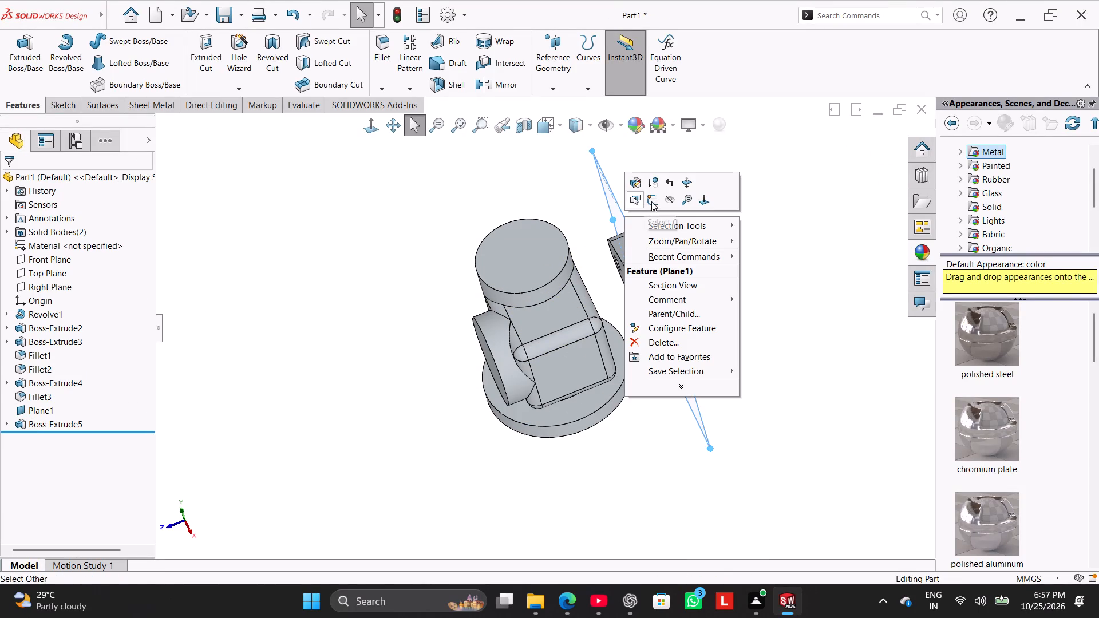
pyautogui.click(666, 204)
pyautogui.click(351, 304)
pyautogui.moveTo(671, 224); pyautogui.dragTo(687, 217, button='right')
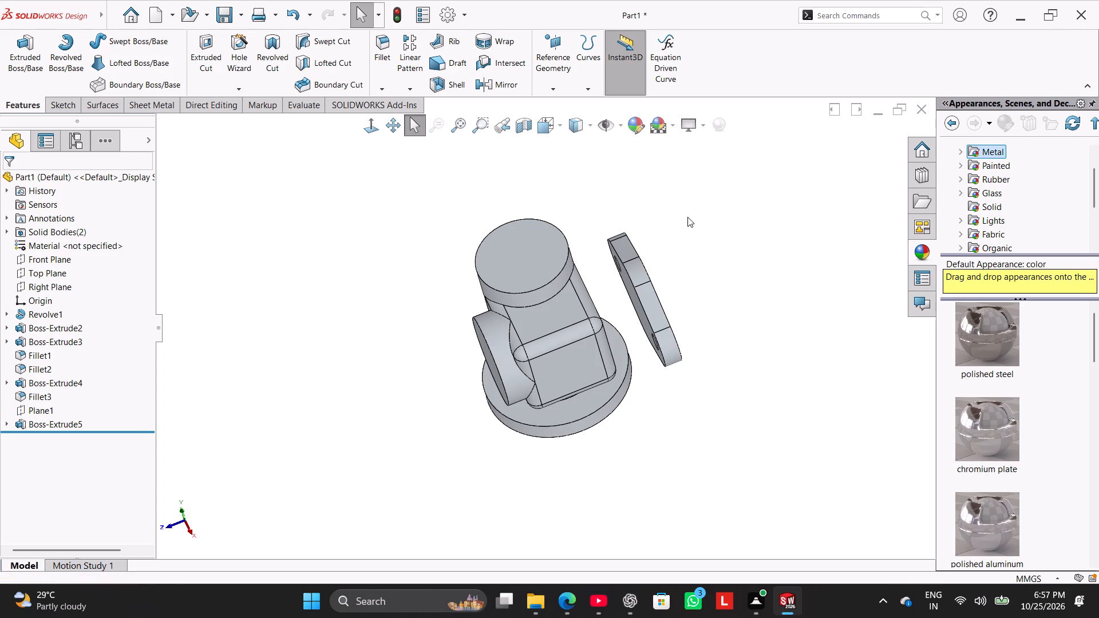
# Open a new sketch on the outer face of the rear flange.
pyautogui.moveTo(237, 393); pyautogui.dragTo(434, 273, button='right')
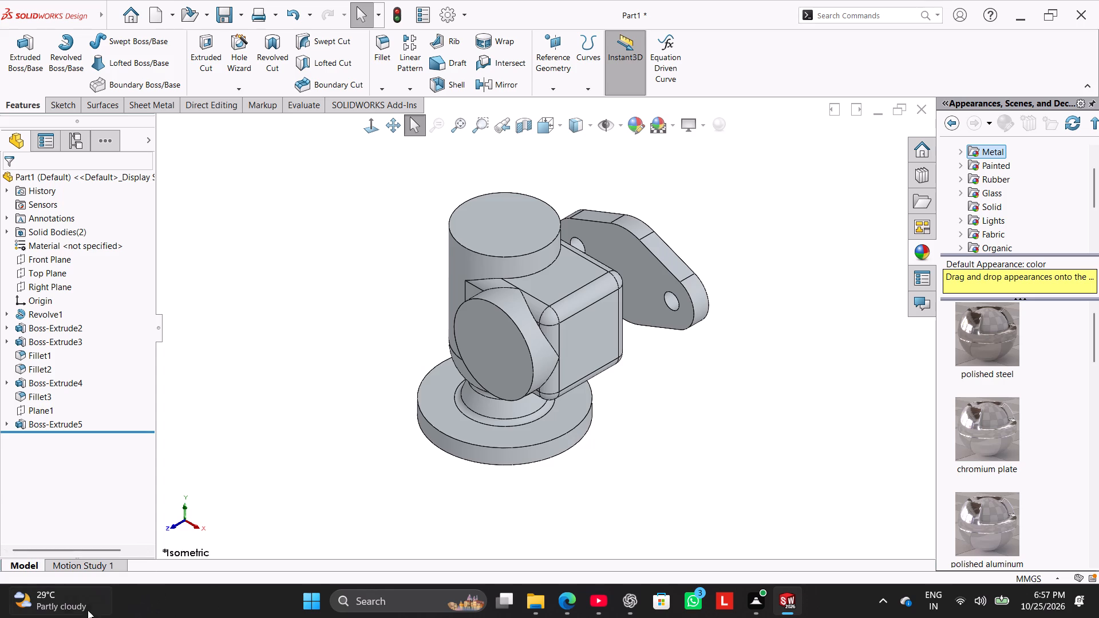
pyautogui.moveTo(541, 520); pyautogui.dragTo(402, 593, button='middle')
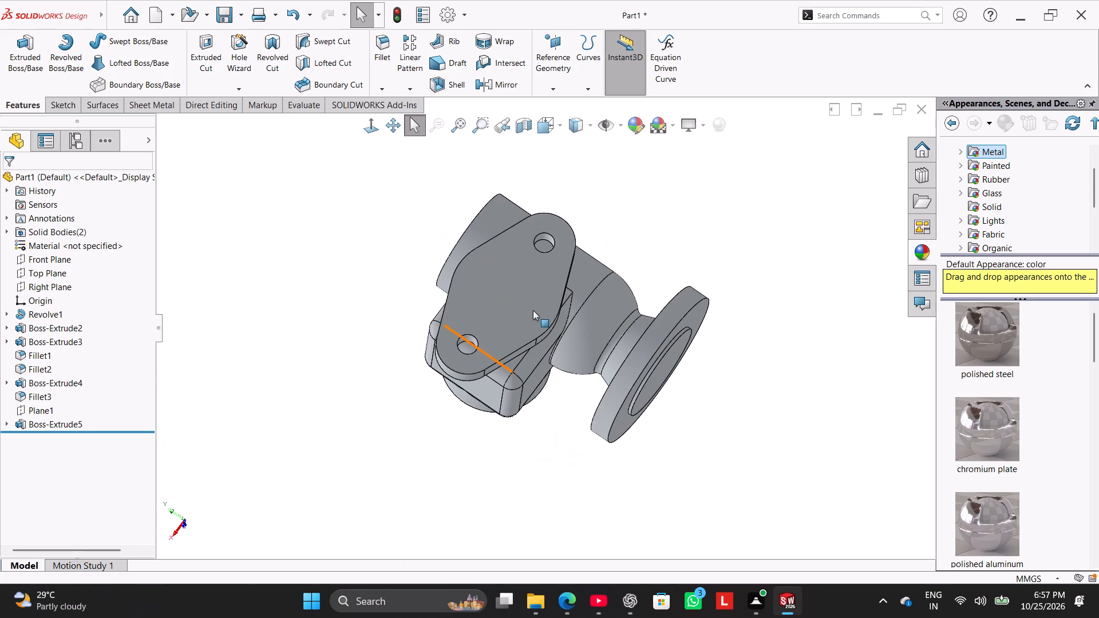
pyautogui.rightClick(528, 301)
pyautogui.click(554, 287)
pyautogui.click(277, 258)
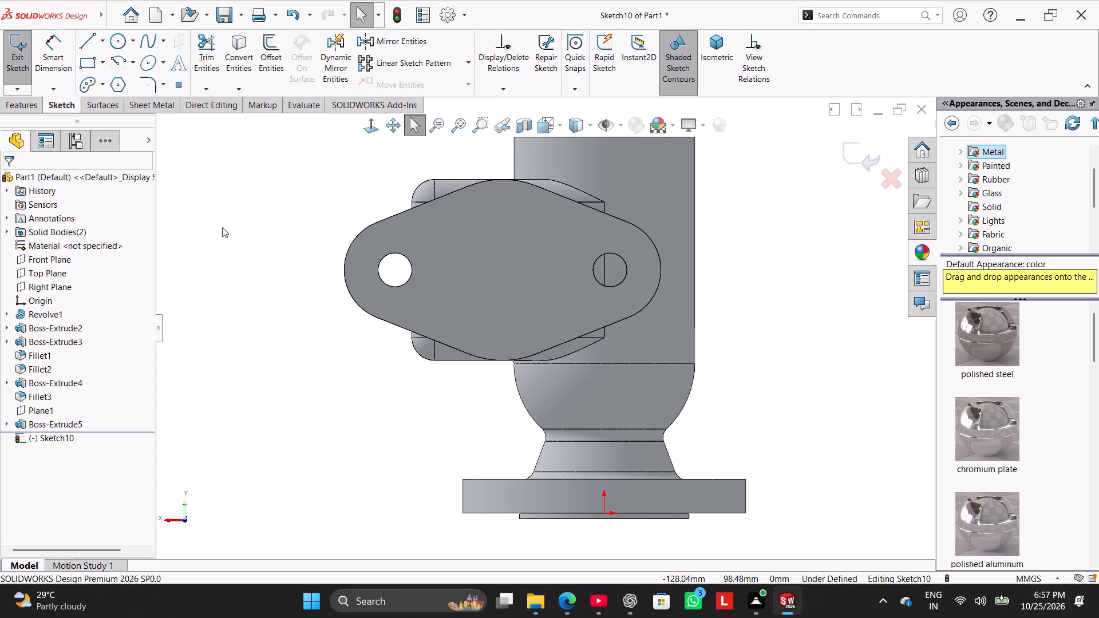
# Sketch a circle centred on the rear flange's outer face and set its diameter to 48 mm.
pyautogui.click(118, 43)
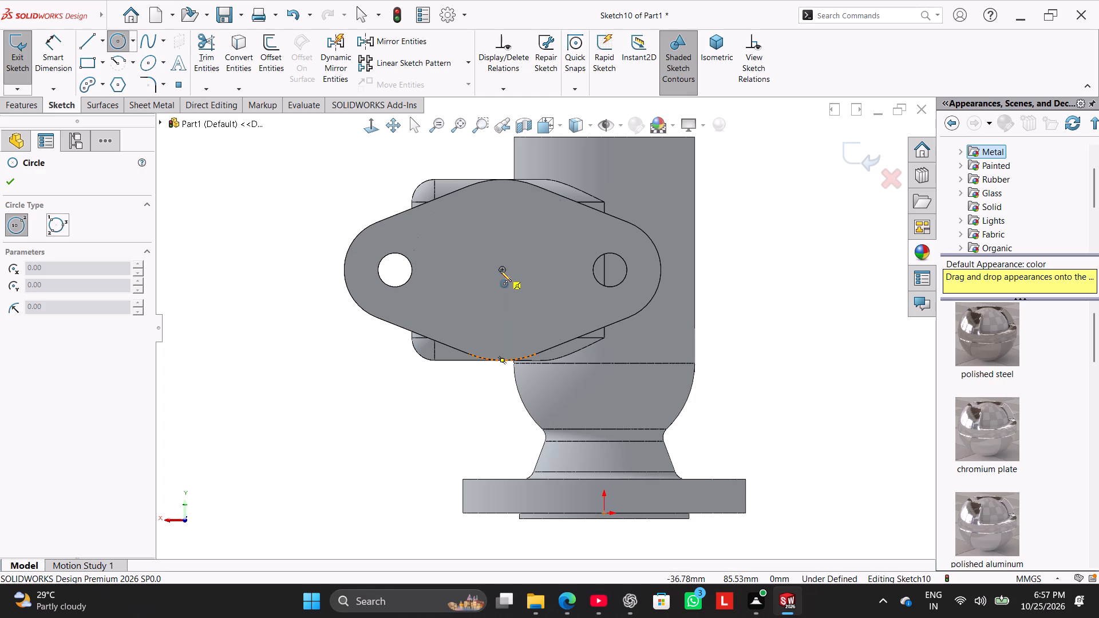
pyautogui.click(500, 271)
pyautogui.click(521, 326)
pyautogui.click(53, 42)
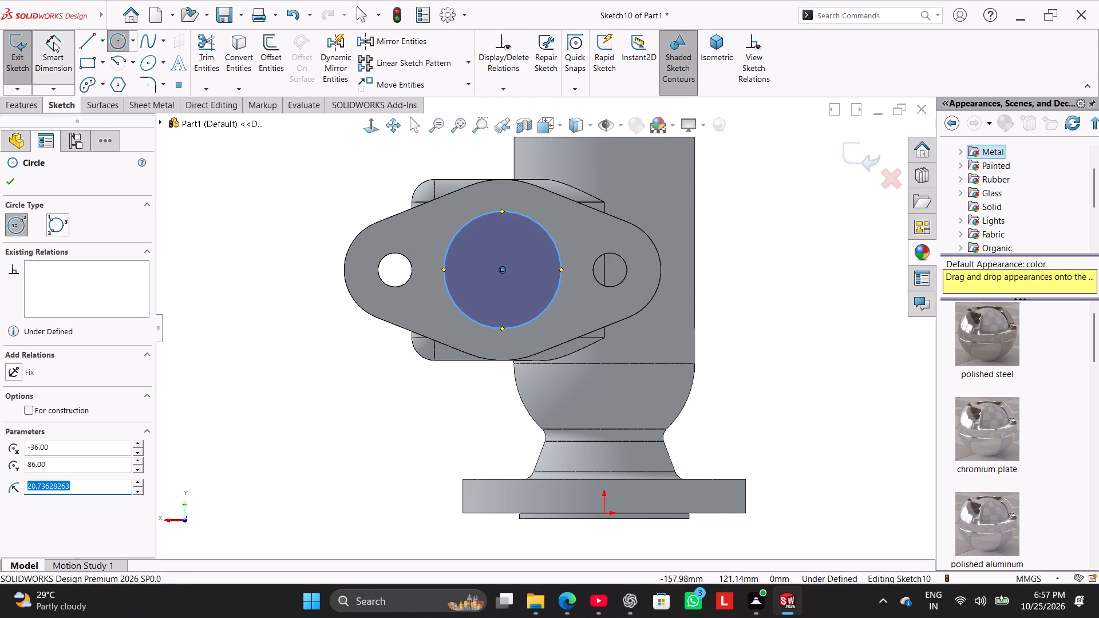
pyautogui.click(455, 305)
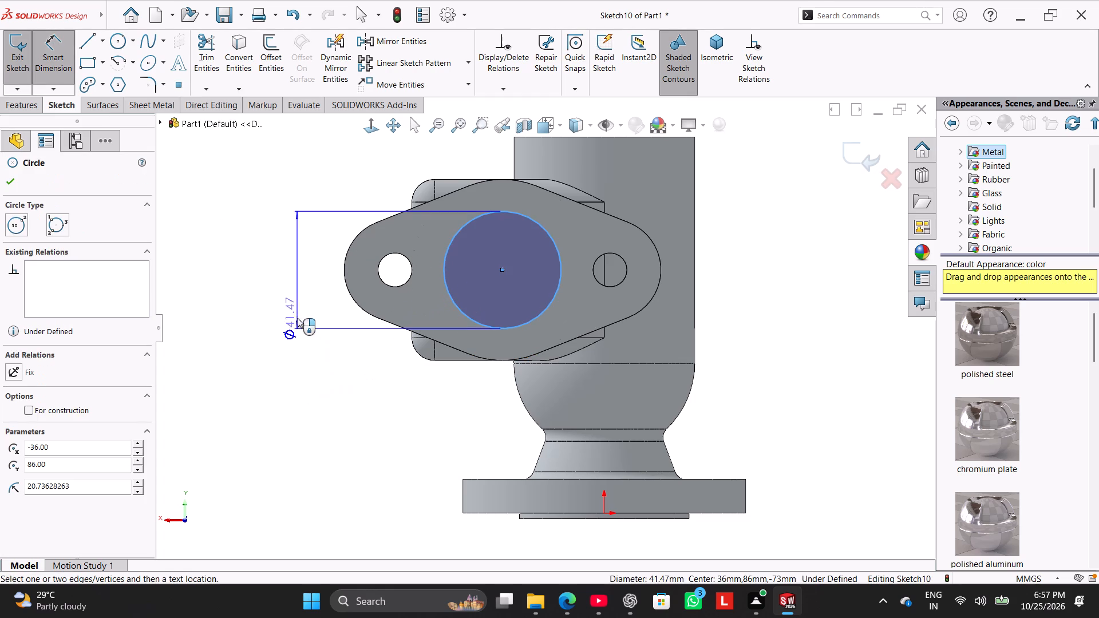
pyautogui.click(298, 183)
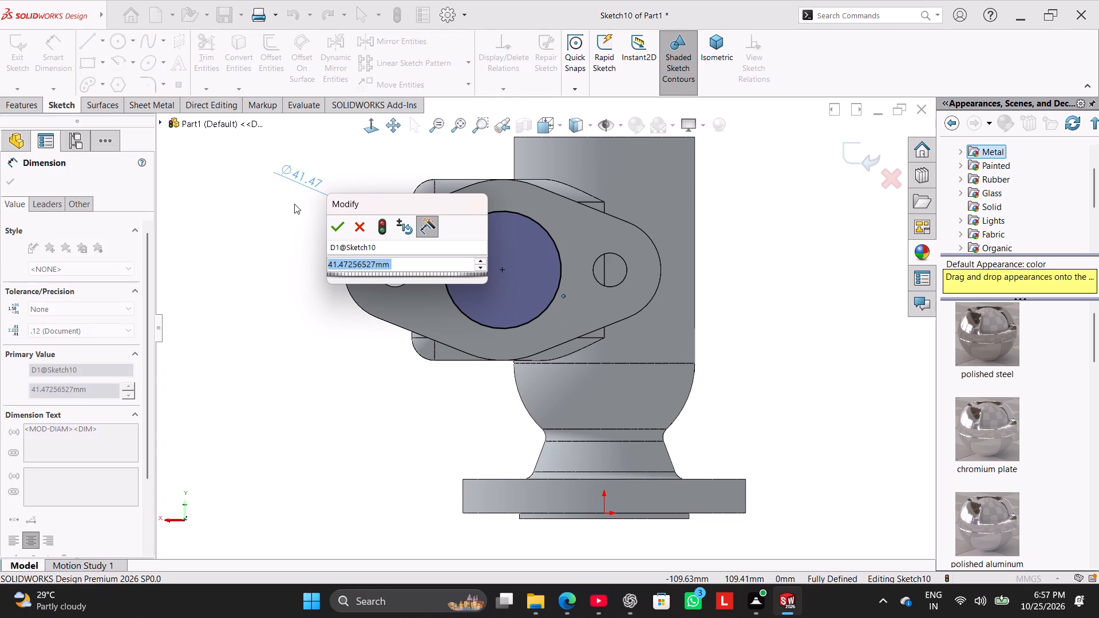
pyautogui.write('48')
pyautogui.press('Return')
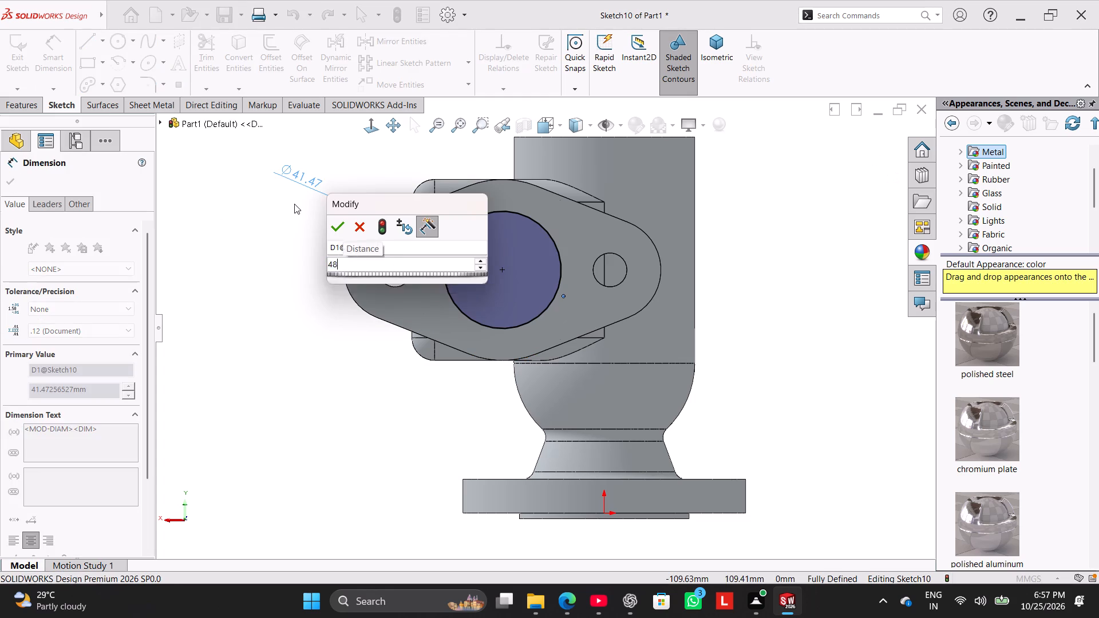
pyautogui.rightClick(199, 266)
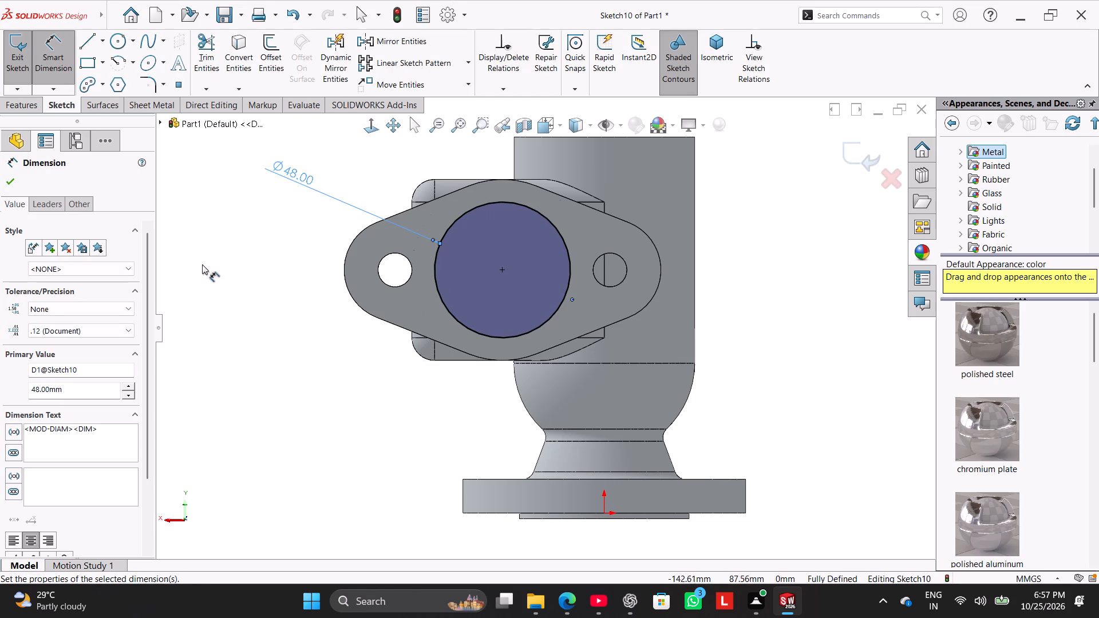
pyautogui.click(242, 301)
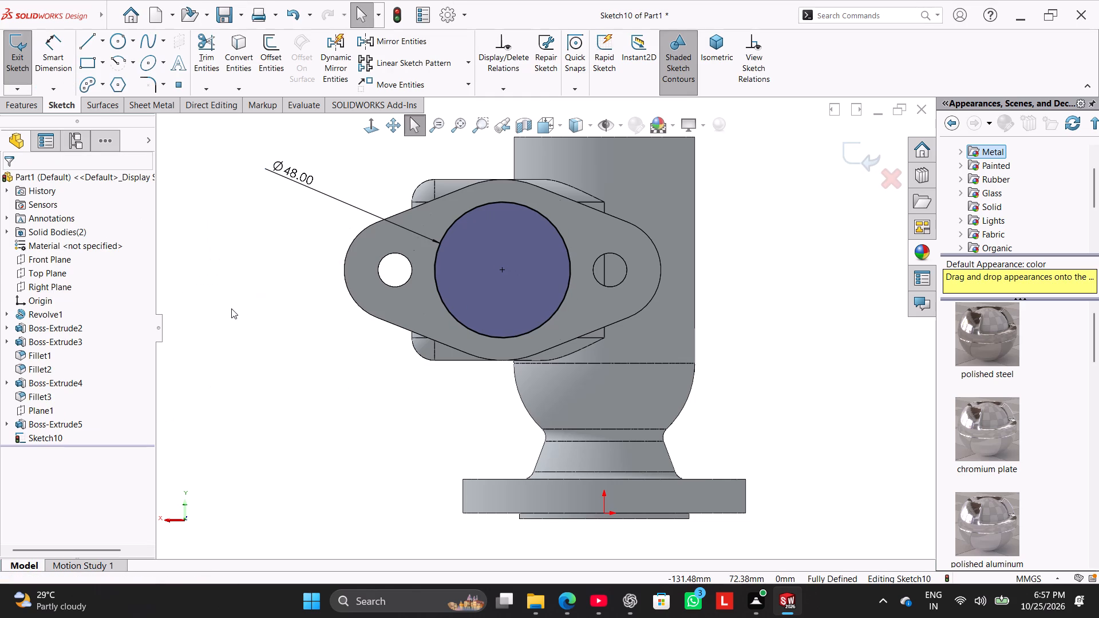
# Reposition the 48 mm diameter dimension beside the flange profile and close the sketch.
pyautogui.scroll(2, 329, 351)
pyautogui.moveTo(367, 220); pyautogui.dragTo(383, 241)
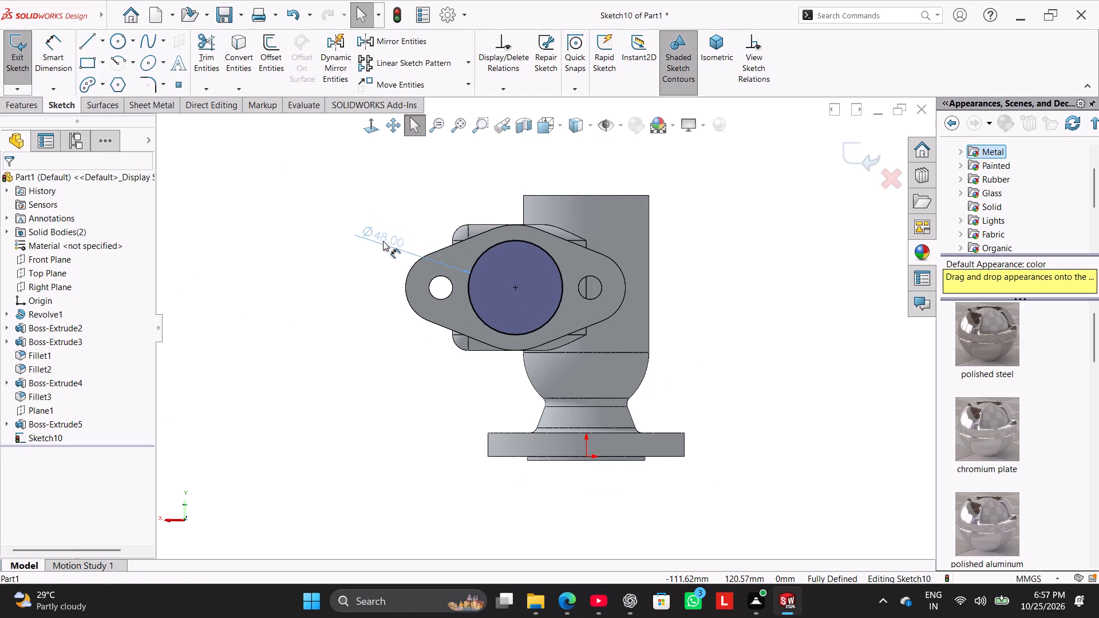
pyautogui.moveTo(383, 241); pyautogui.dragTo(389, 244)
pyautogui.click(345, 284)
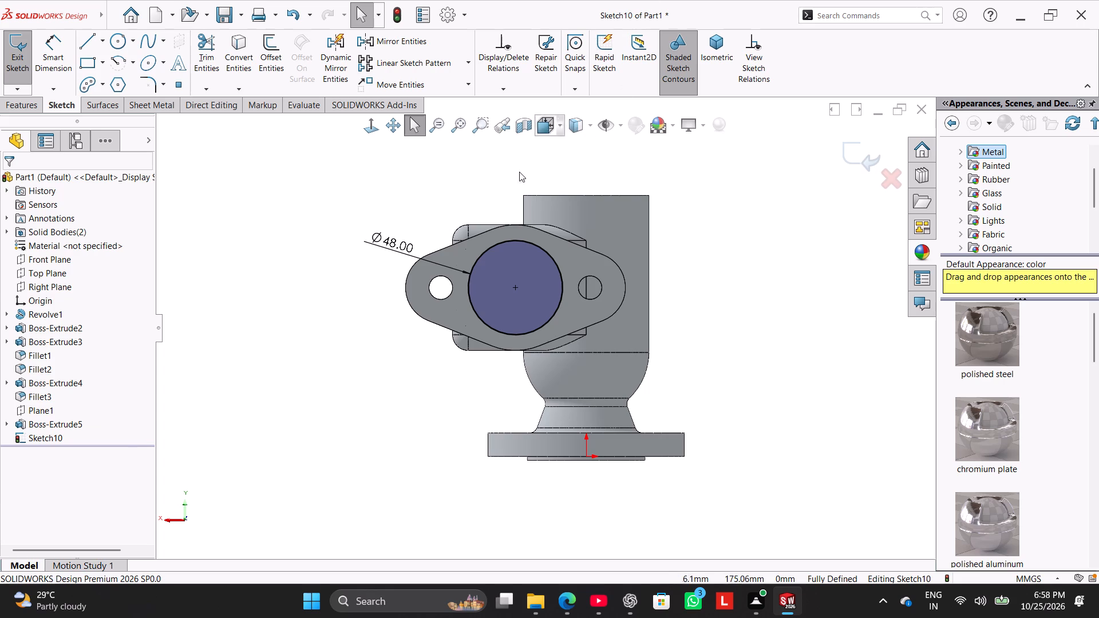
pyautogui.scroll(2, 263, 306)
pyautogui.scroll(-2, 361, 253)
pyautogui.moveTo(496, 282); pyautogui.dragTo(500, 270)
pyautogui.click(448, 303)
pyautogui.scroll(1, 796, 340)
pyautogui.scroll(-2, 740, 331)
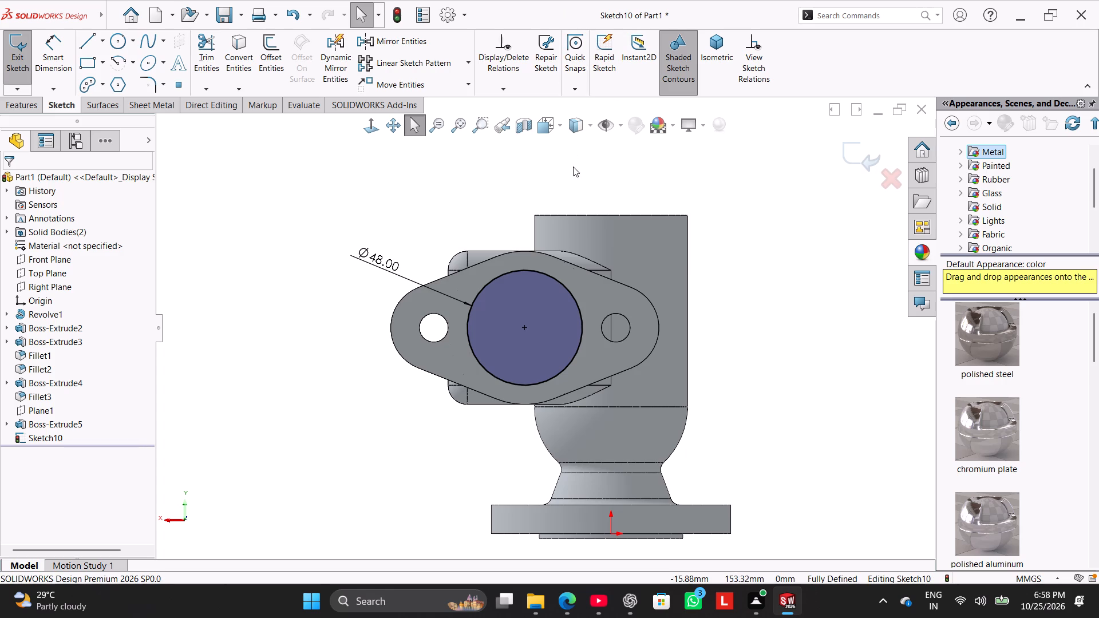
pyautogui.moveTo(323, 330); pyautogui.dragTo(400, 490, button='middle')
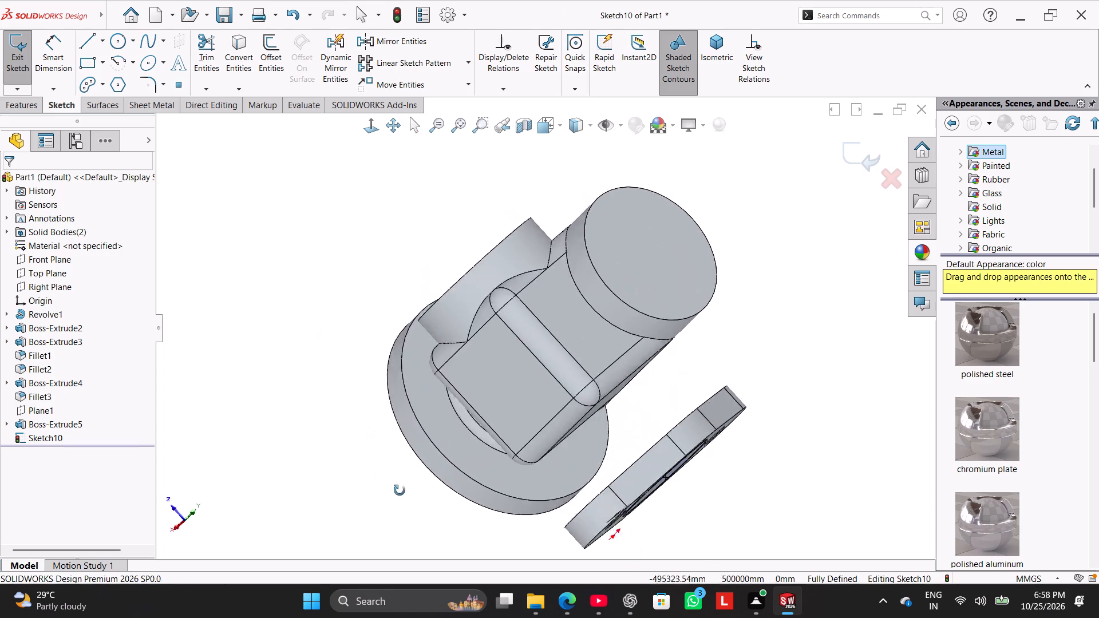
pyautogui.moveTo(400, 490); pyautogui.dragTo(332, 231, button='middle')
pyautogui.moveTo(330, 336); pyautogui.dragTo(427, 239, button='right')
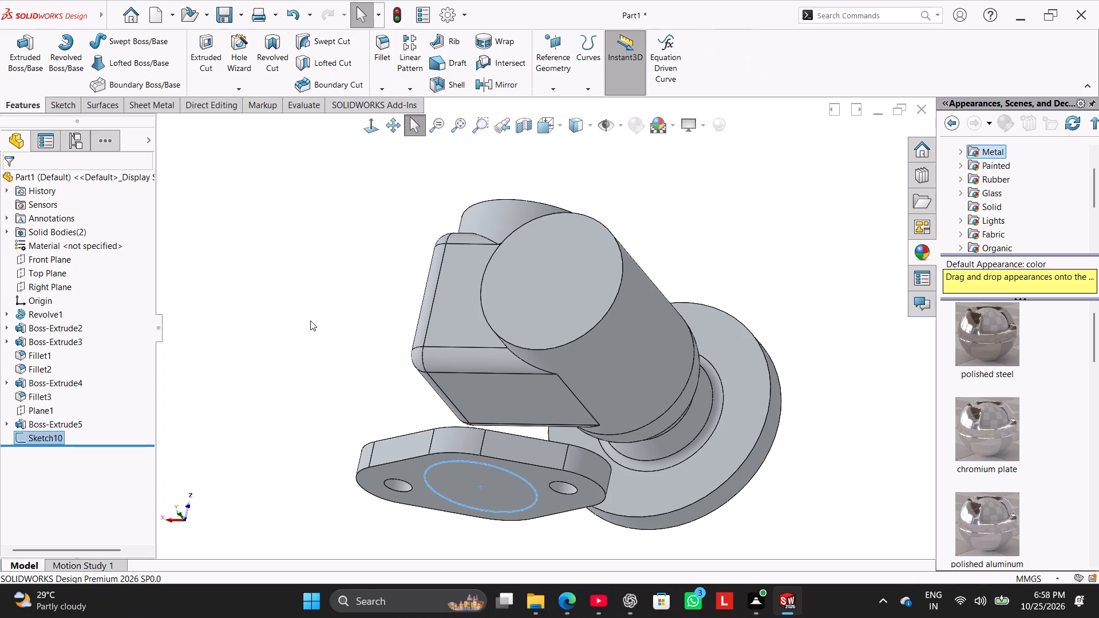
# Extrude the 48 mm circle as a blind boss 2 mm outward from the rear flange, merging the result.
pyautogui.moveTo(323, 341); pyautogui.dragTo(371, 304, button='middle')
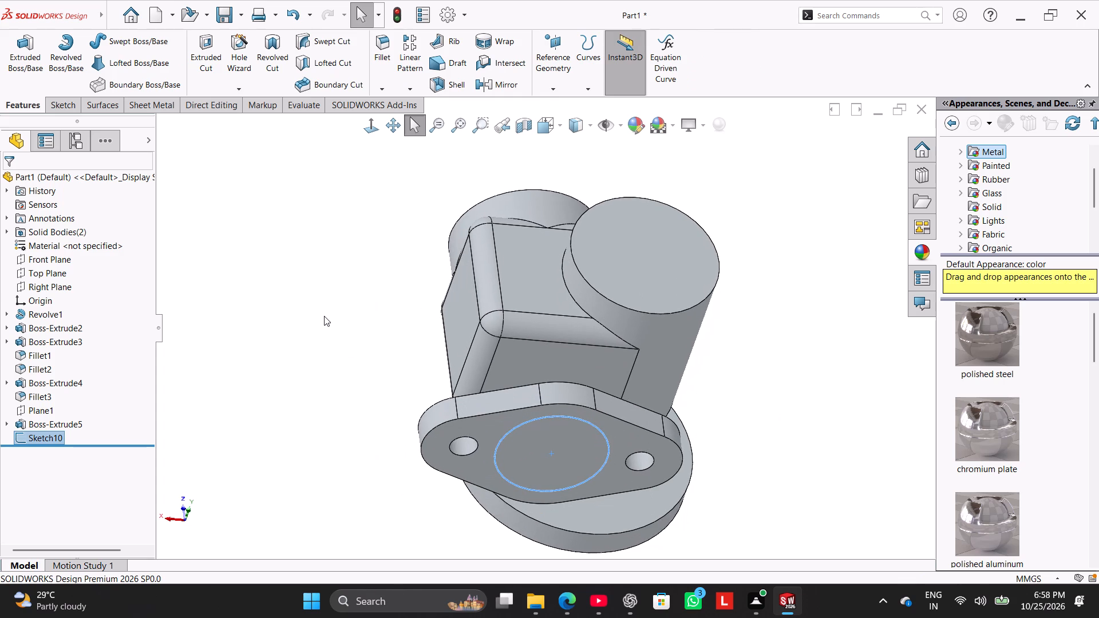
pyautogui.moveTo(329, 313); pyautogui.dragTo(301, 259, button='middle')
pyautogui.moveTo(325, 312); pyautogui.dragTo(367, 363, button='middle')
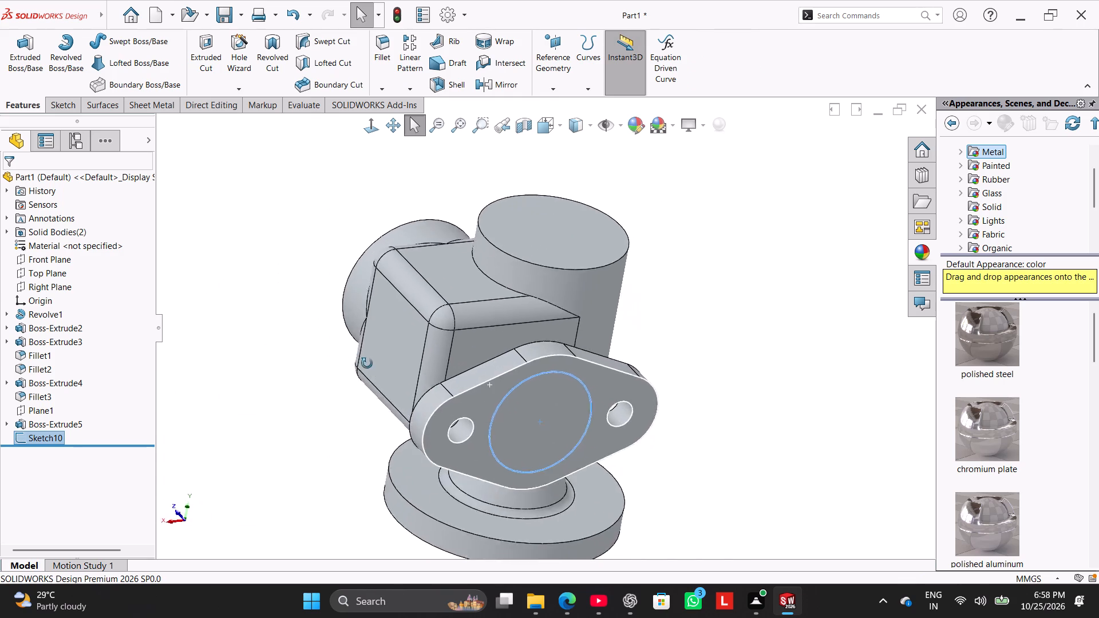
pyautogui.moveTo(367, 363); pyautogui.dragTo(386, 430, button='middle')
pyautogui.scroll(3, 379, 419)
pyautogui.scroll(-6, 458, 351)
pyautogui.scroll(3, 436, 328)
pyautogui.middleClick(433, 326)
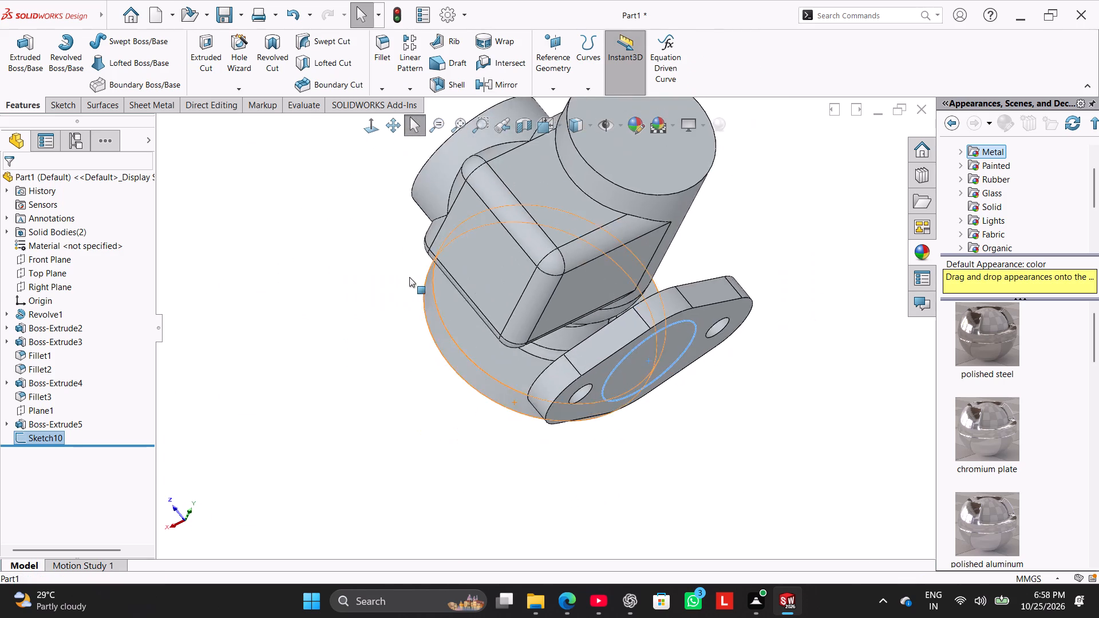
pyautogui.scroll(4, 408, 273)
pyautogui.moveTo(430, 296); pyautogui.dragTo(458, 356, button='middle')
pyautogui.scroll(3, 480, 354)
pyautogui.moveTo(623, 376); pyautogui.dragTo(557, 270, button='middle')
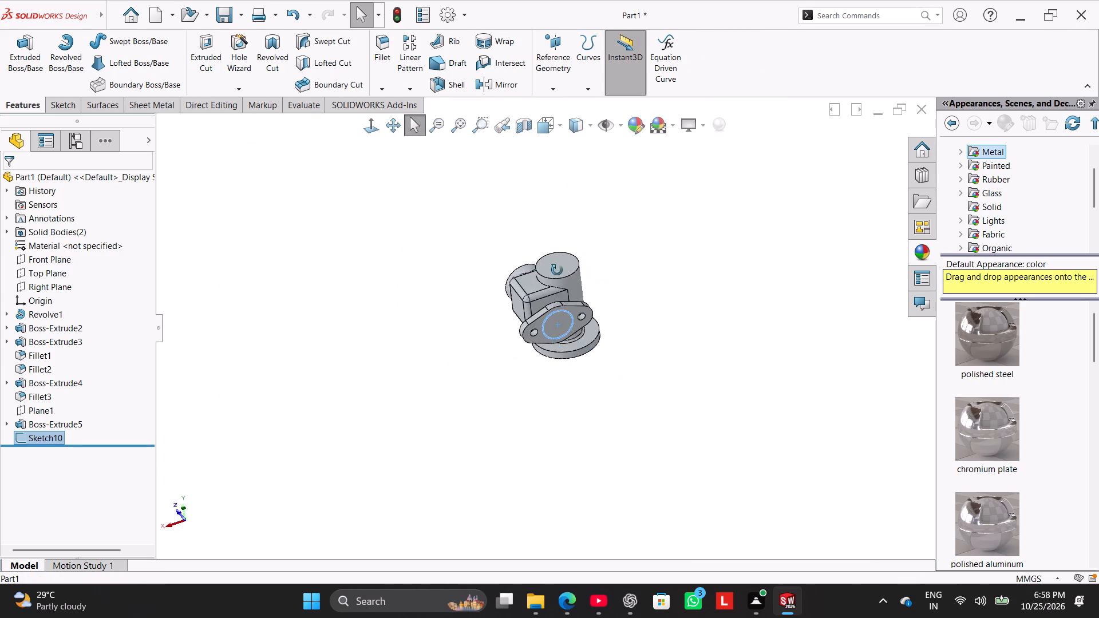
pyautogui.moveTo(557, 270); pyautogui.dragTo(553, 252, button='middle')
pyautogui.scroll(-3, 549, 263)
pyautogui.scroll(-3, 457, 329)
pyautogui.moveTo(516, 378); pyautogui.dragTo(540, 402, button='middle')
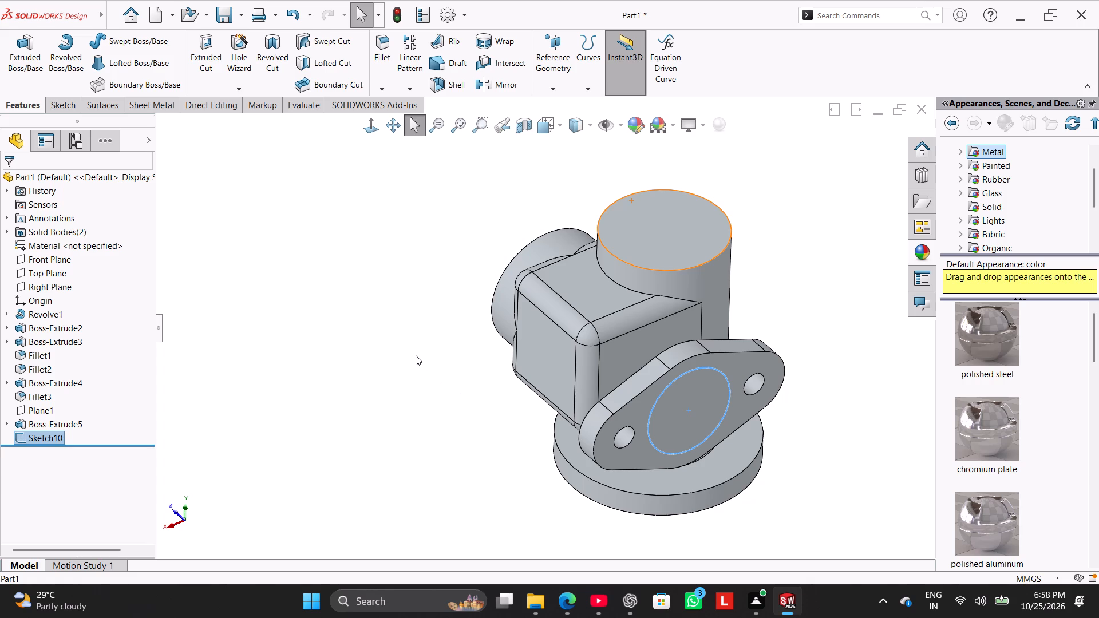
pyautogui.click(43, 54)
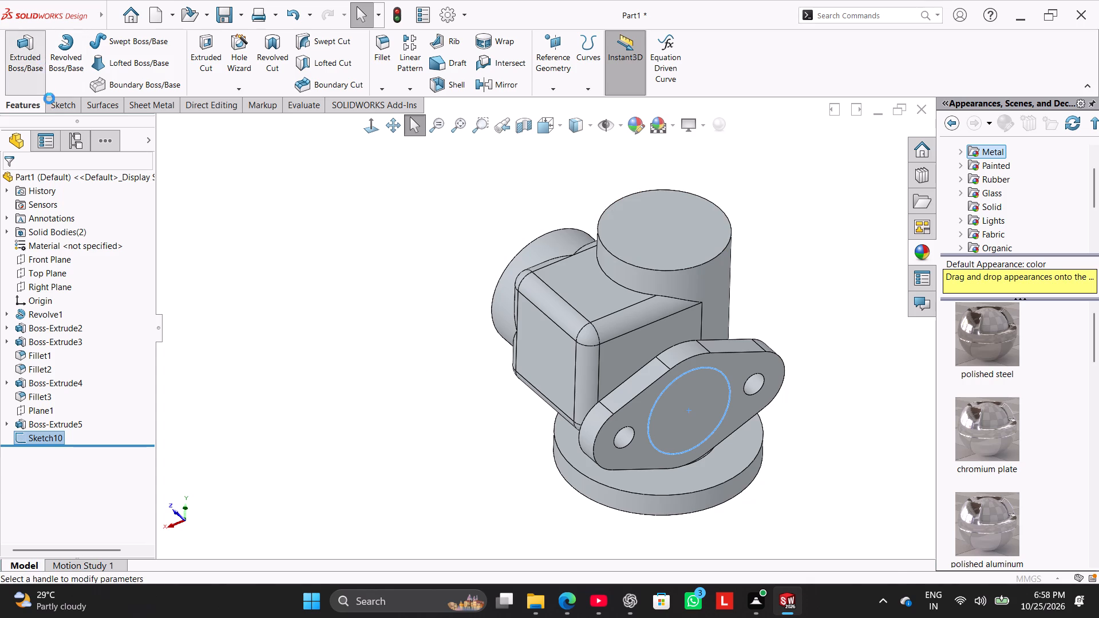
pyautogui.press('2')
pyautogui.press('Return')
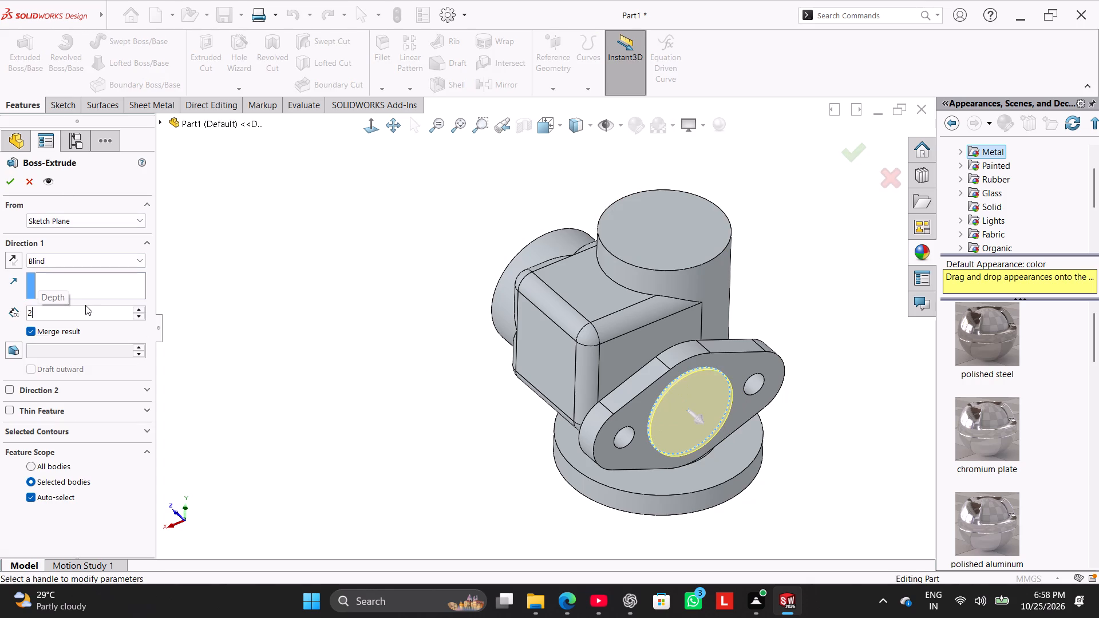
pyautogui.click(11, 181)
pyautogui.click(465, 385)
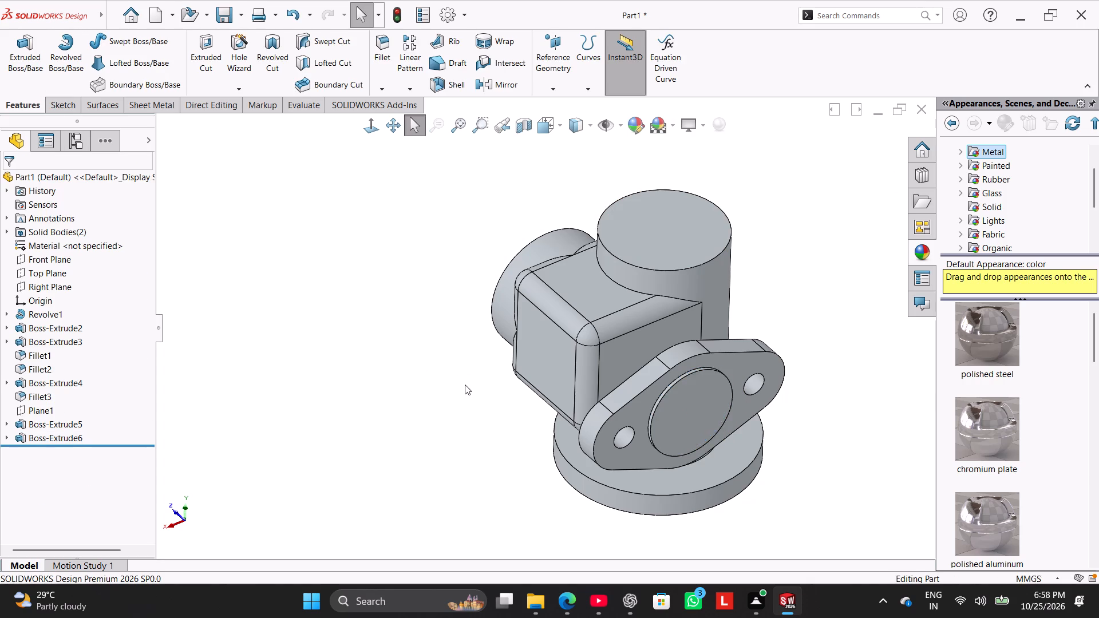
# Open a new sketch on the rear flange's inner face, the side facing the housing body.
pyautogui.moveTo(473, 418); pyautogui.dragTo(496, 462, button='middle')
pyautogui.moveTo(450, 427); pyautogui.dragTo(516, 327, button='right')
pyautogui.moveTo(338, 382); pyautogui.dragTo(466, 190, button='right')
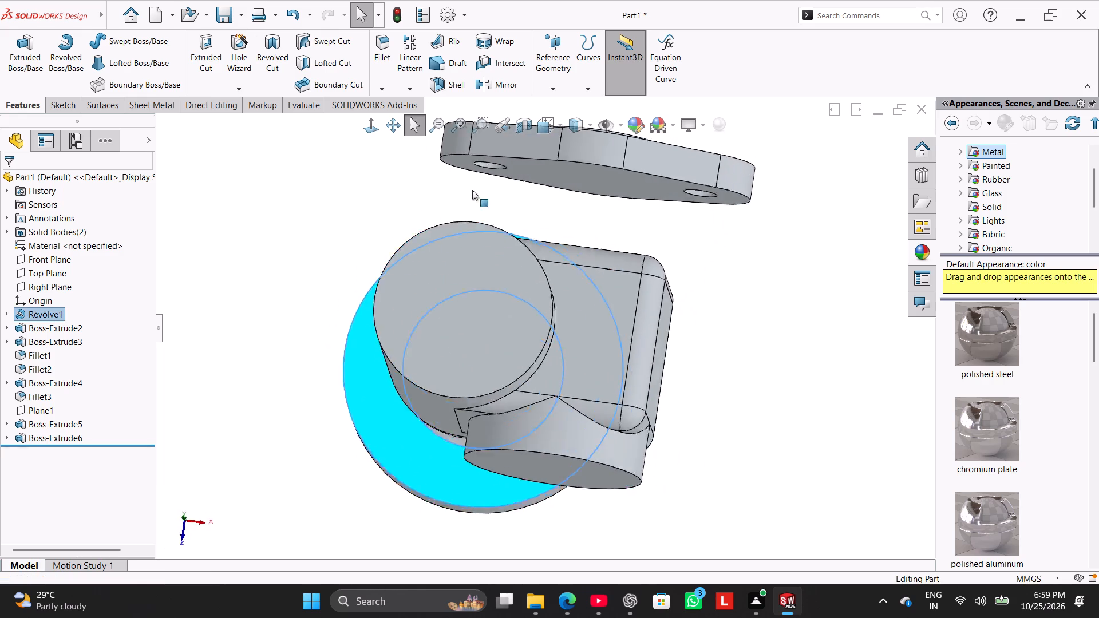
pyautogui.click(353, 346)
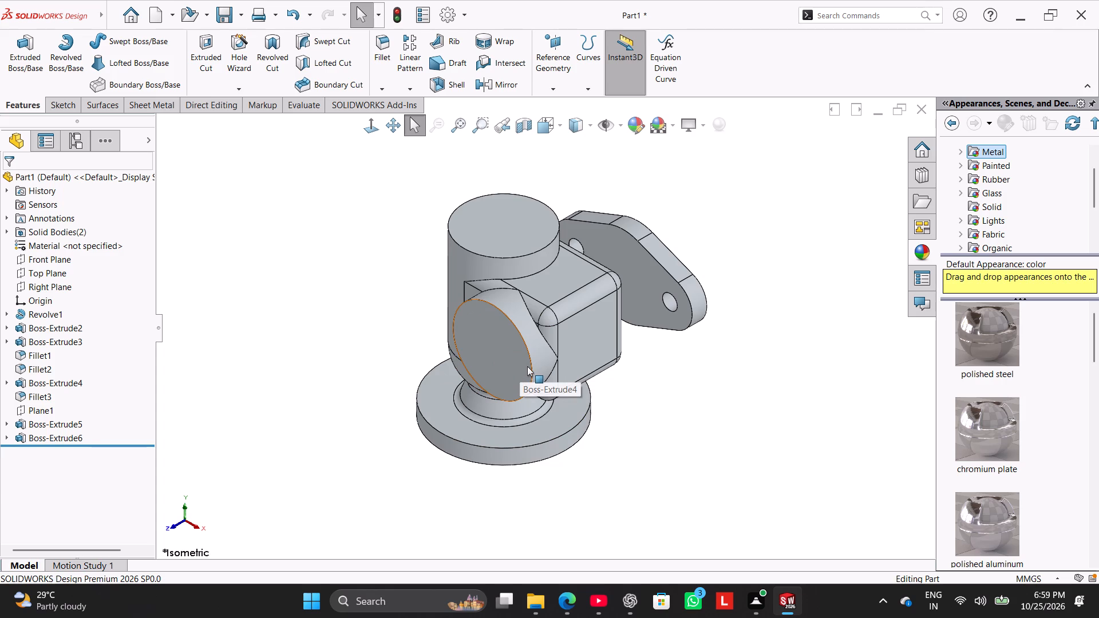
pyautogui.rightClick(639, 274)
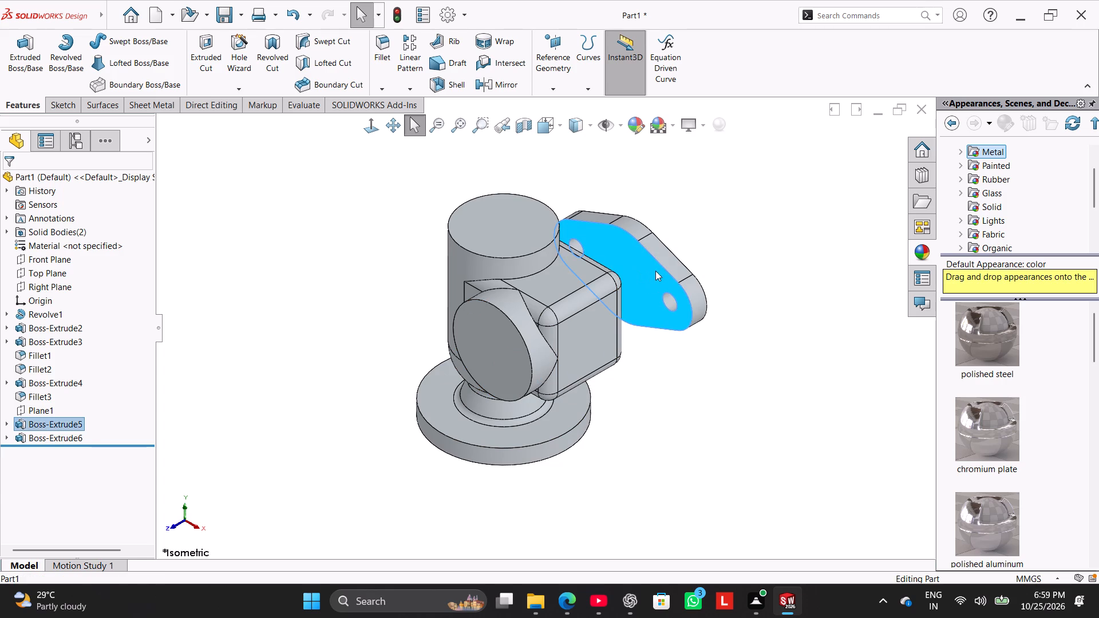
pyautogui.click(670, 260)
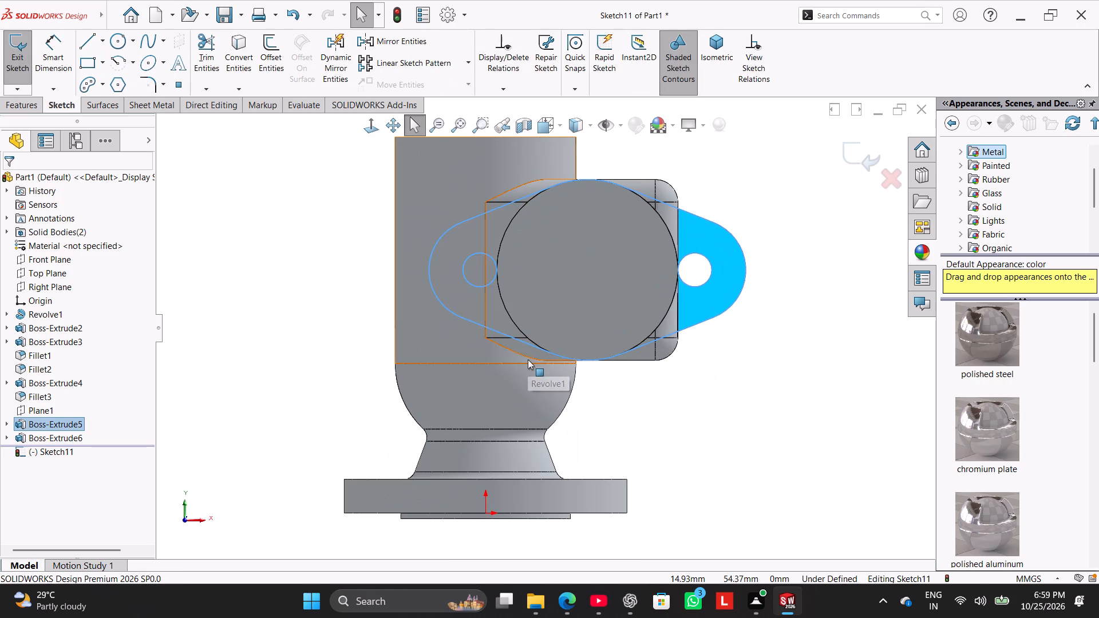
pyautogui.click(368, 131)
pyautogui.click(307, 380)
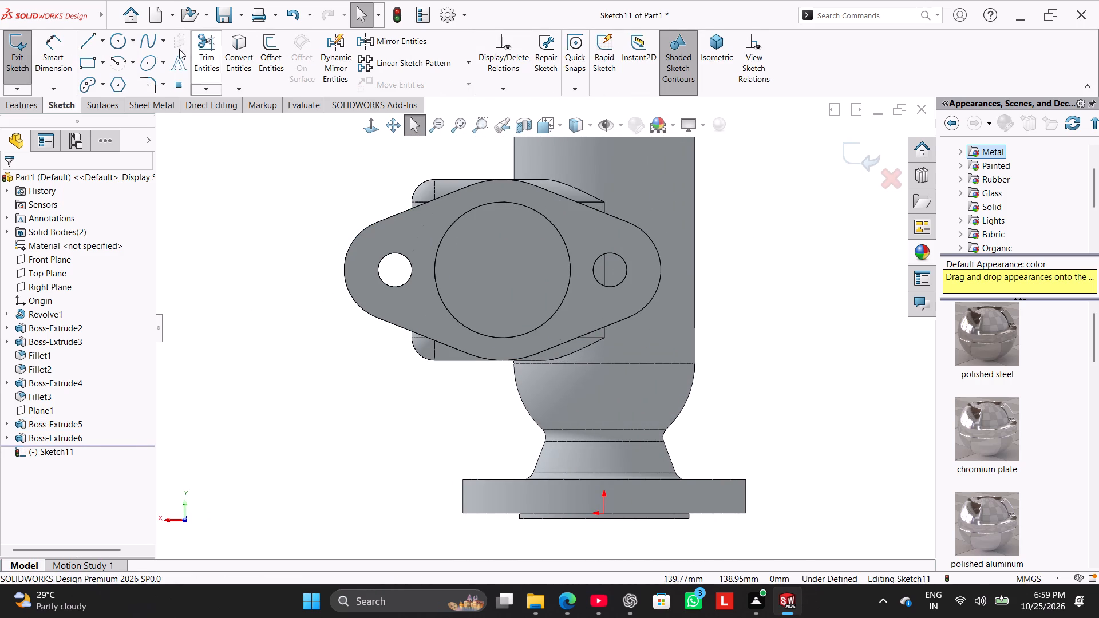
# Sketch a circle concentric with the flange centre, set its diameter to 52 mm, and close the sketch.
pyautogui.click(115, 42)
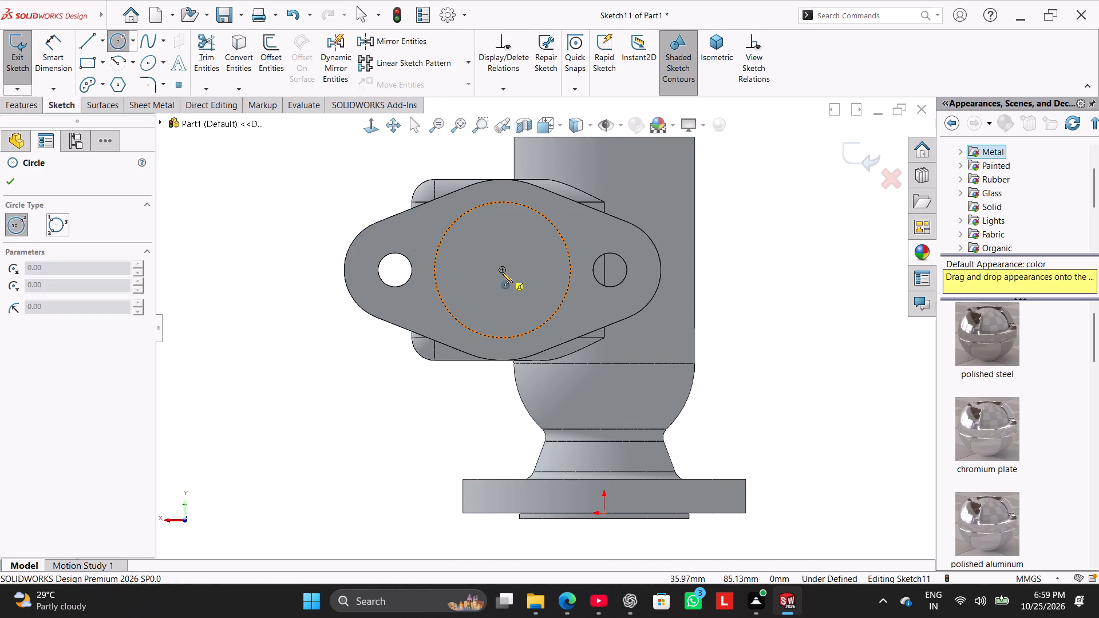
pyautogui.click(501, 272)
pyautogui.click(524, 309)
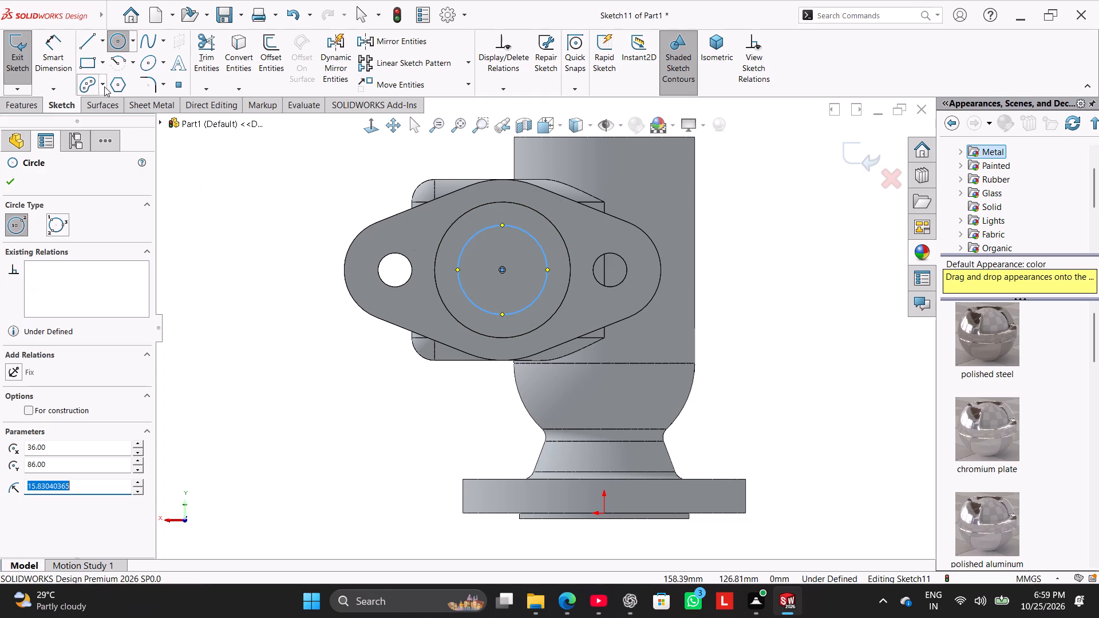
pyautogui.click(57, 46)
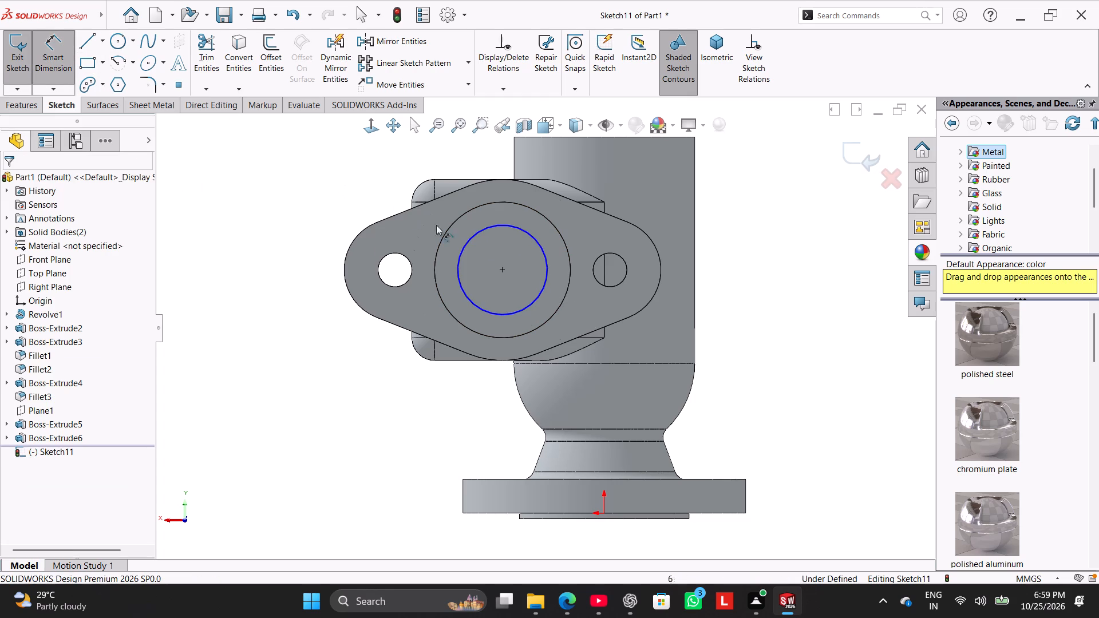
pyautogui.click(485, 310)
pyautogui.click(357, 362)
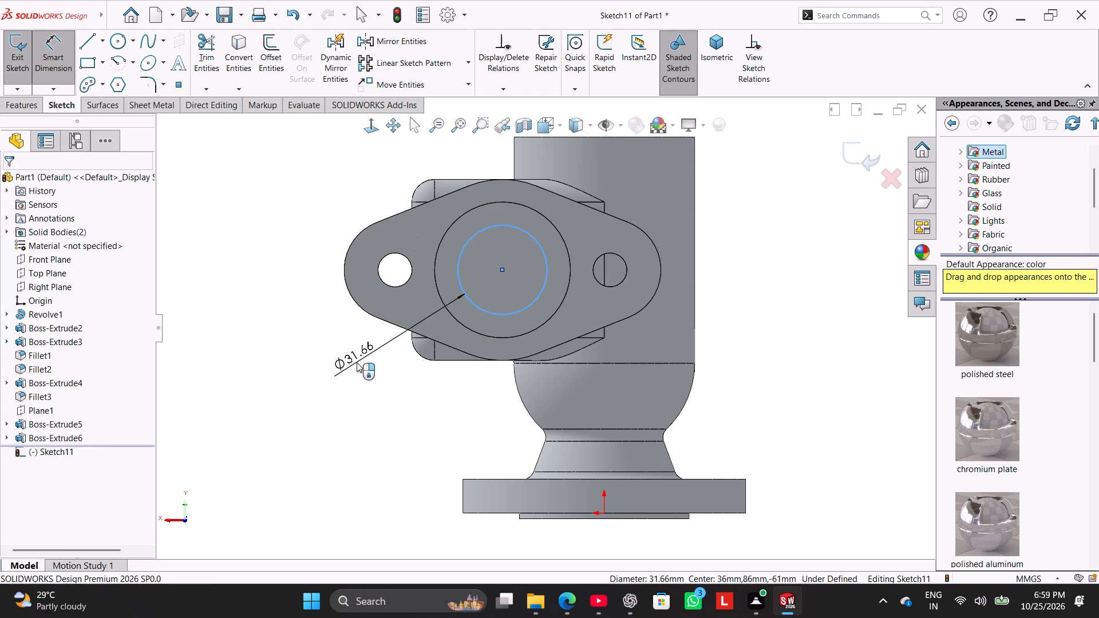
pyautogui.write('52')
pyautogui.press('Return')
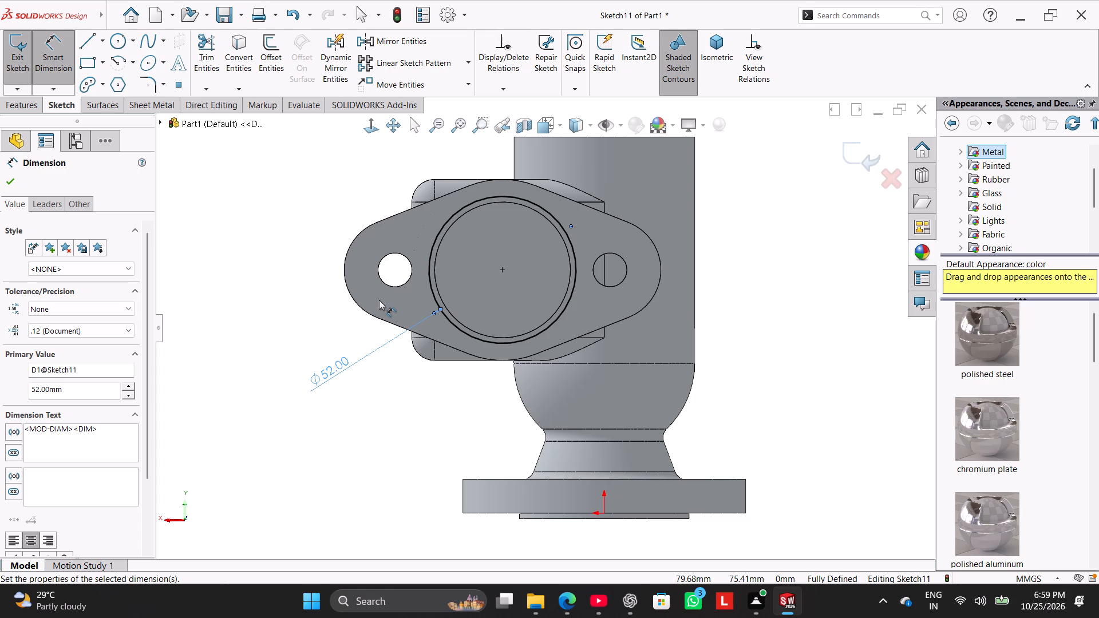
pyautogui.moveTo(333, 245); pyautogui.dragTo(387, 334, button='middle')
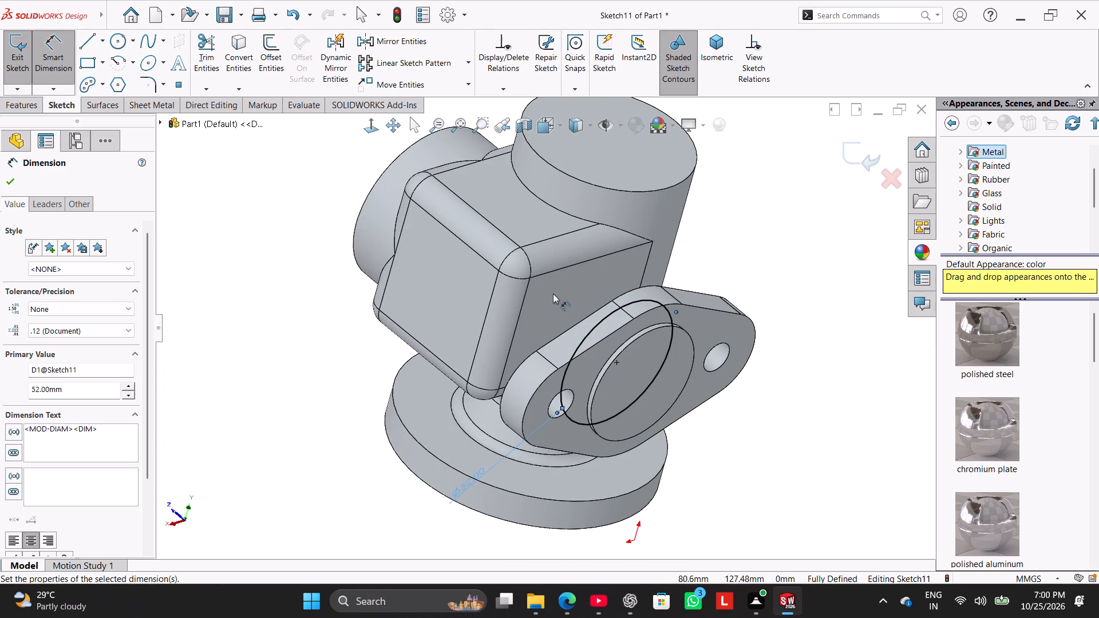
pyautogui.rightClick(555, 295)
pyautogui.click(389, 308)
pyautogui.click(13, 52)
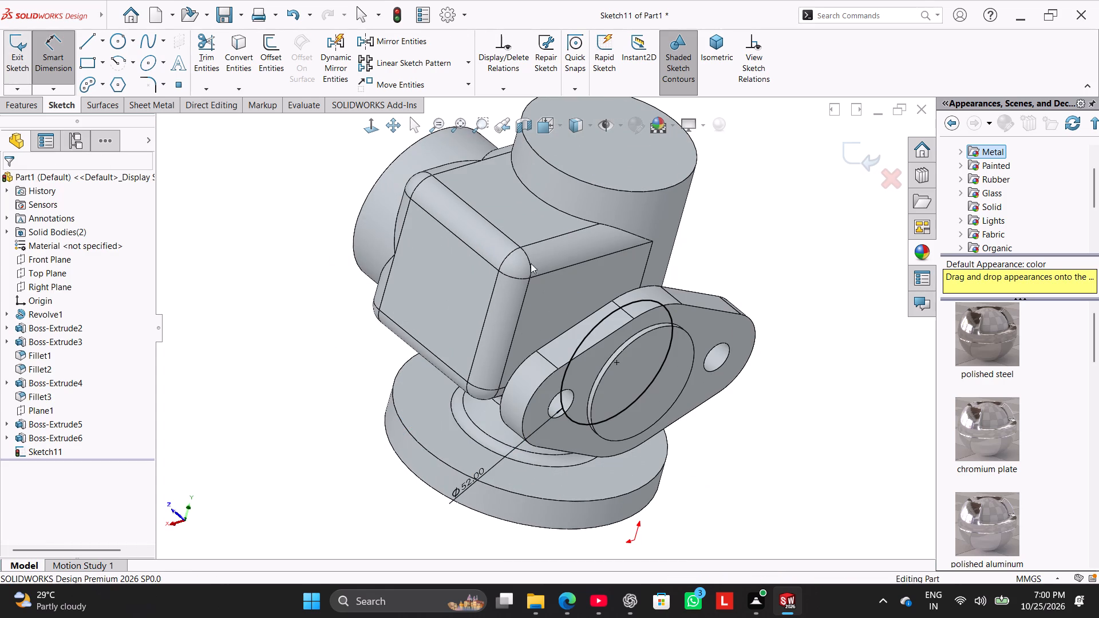
# Open a sketch on the housing block face that faces the rear flange and draw a circle about 33.6 mm in diameter, concentric with the flange.
pyautogui.rightClick(567, 295)
pyautogui.click(602, 280)
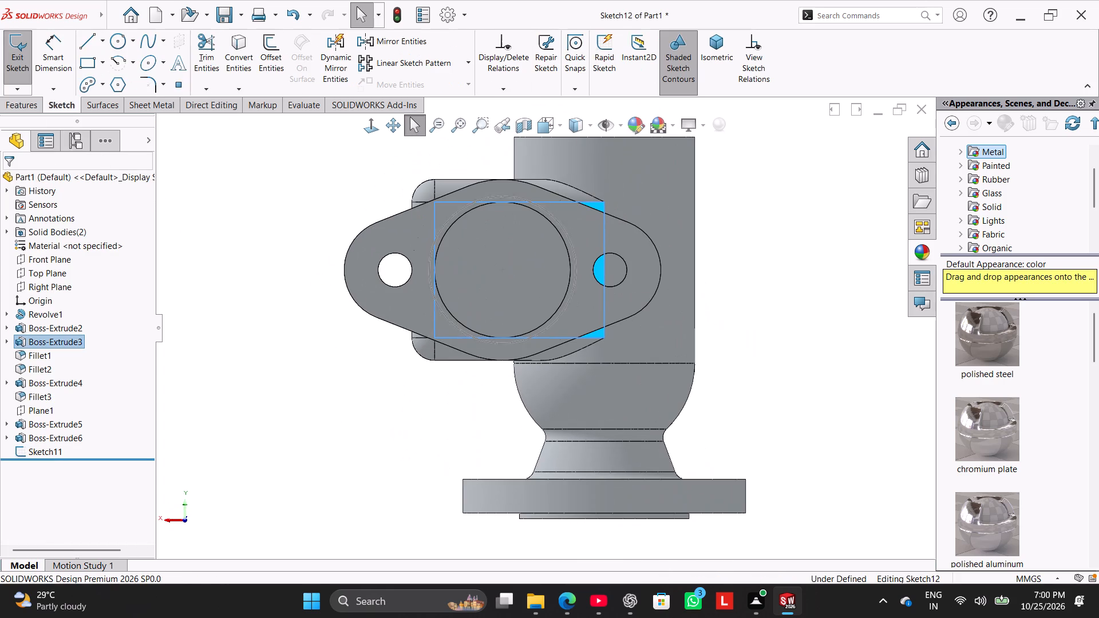
pyautogui.click(115, 38)
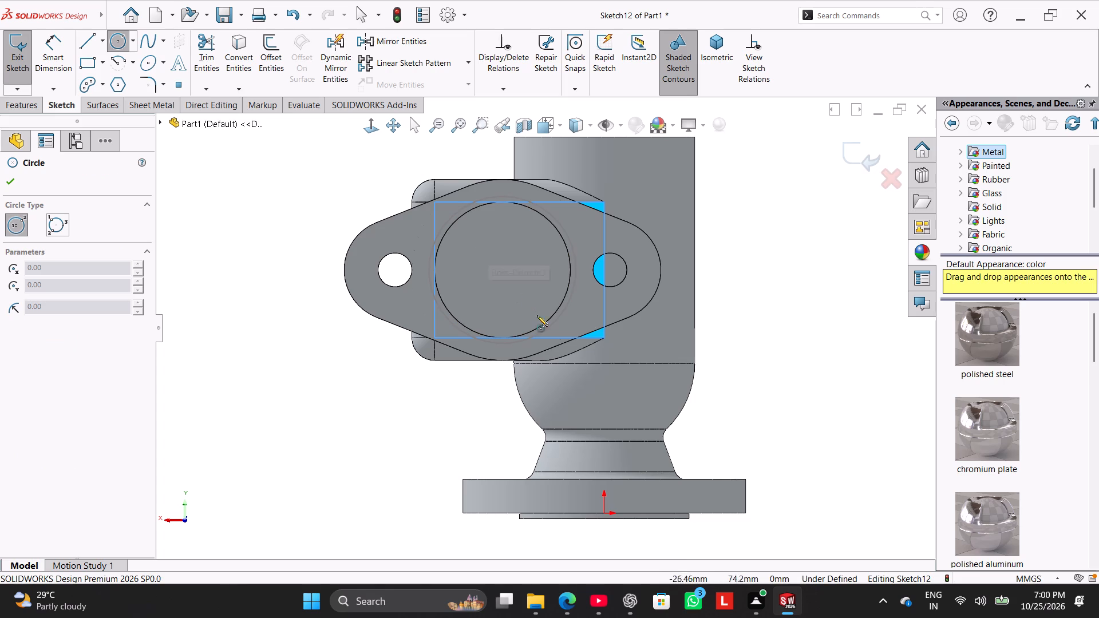
pyautogui.click(504, 270)
pyautogui.click(528, 310)
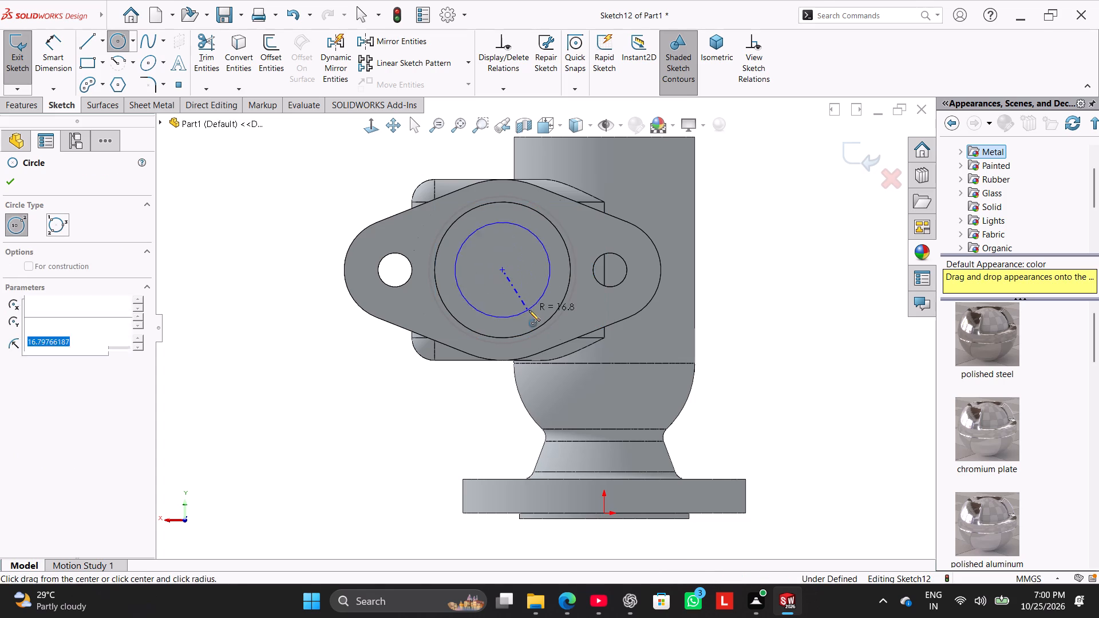
# Dimension the circle on the block face to a 46 mm diameter and close the sketch.
pyautogui.click(58, 53)
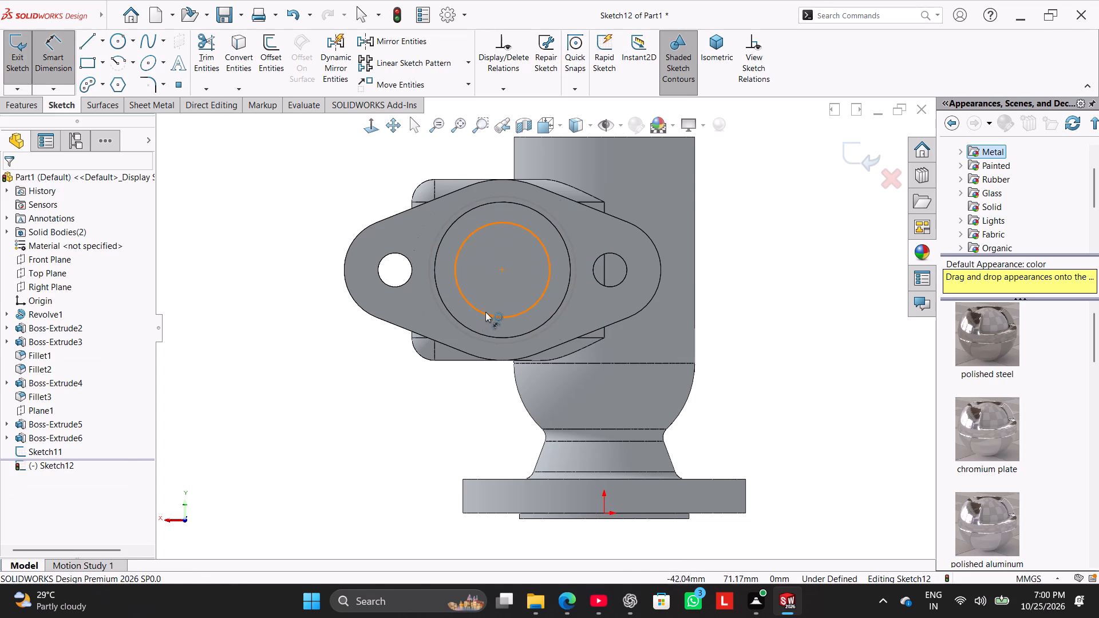
pyautogui.click(485, 312)
pyautogui.click(365, 387)
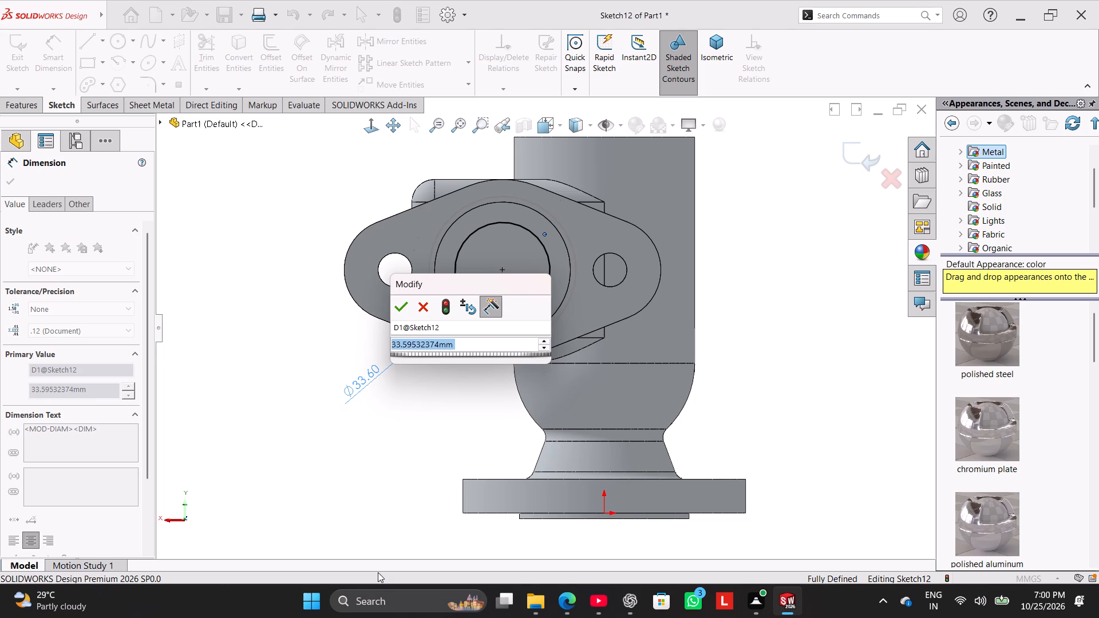
pyautogui.write('46')
pyautogui.press('Return')
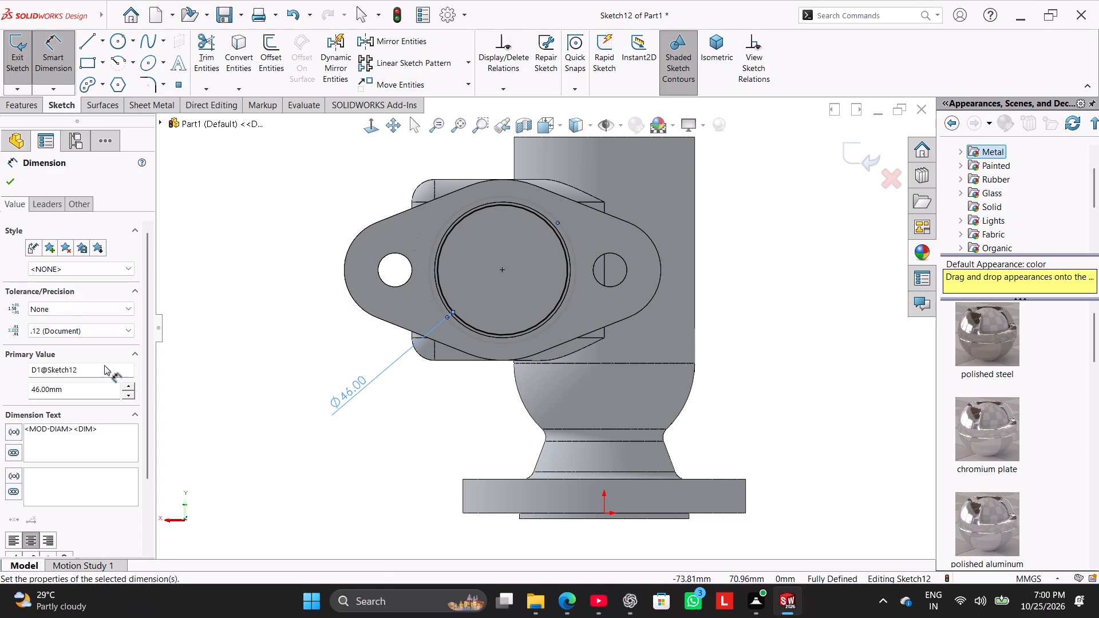
pyautogui.moveTo(271, 251); pyautogui.dragTo(272, 245, button='right')
pyautogui.click(337, 287)
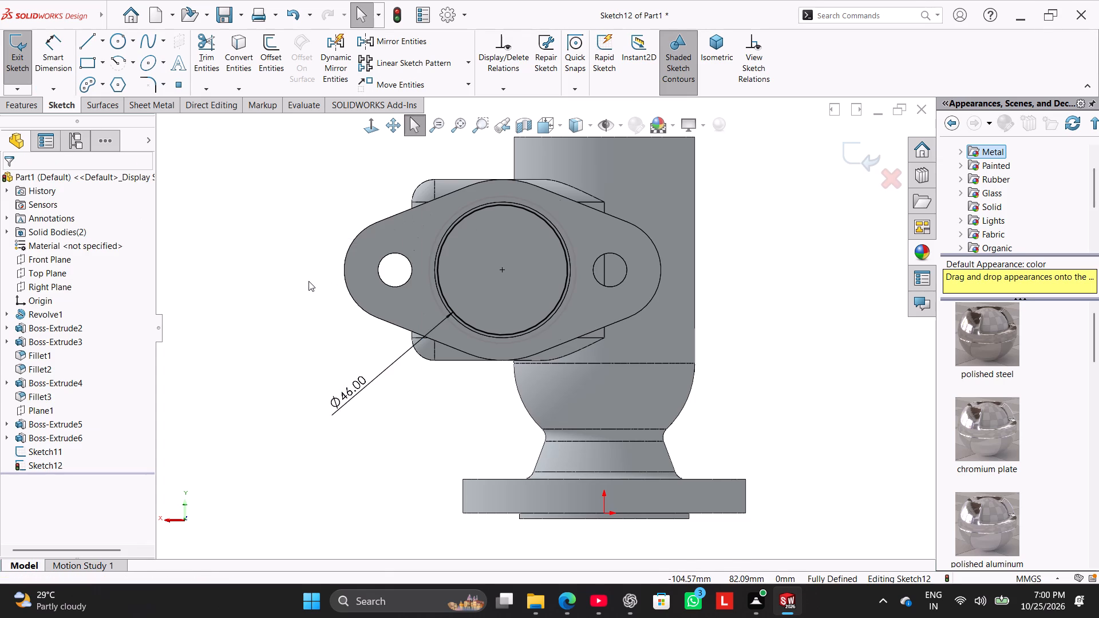
pyautogui.moveTo(280, 321); pyautogui.dragTo(311, 368, button='middle')
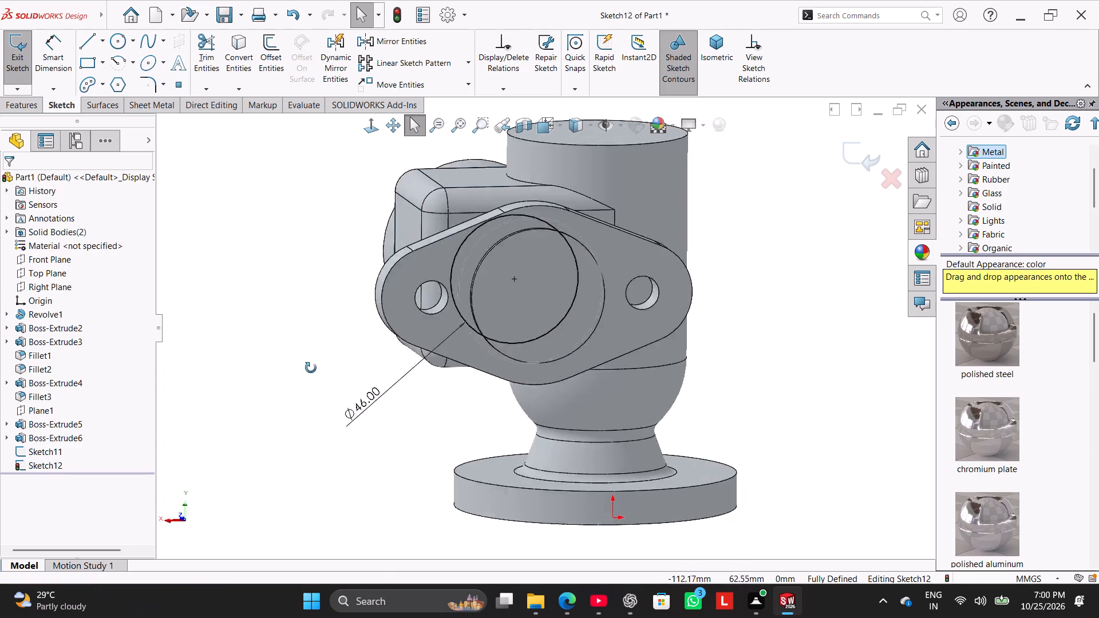
pyautogui.moveTo(311, 368); pyautogui.dragTo(365, 434, button='middle')
pyautogui.moveTo(220, 272); pyautogui.dragTo(260, 343, button='middle')
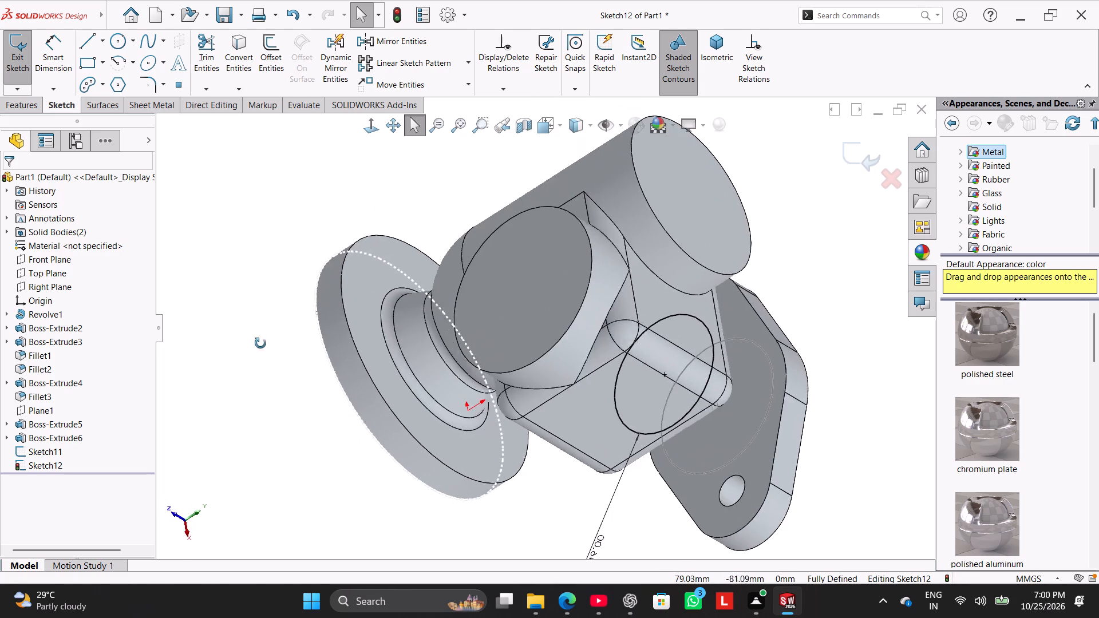
pyautogui.moveTo(260, 343); pyautogui.dragTo(193, 298, button='middle')
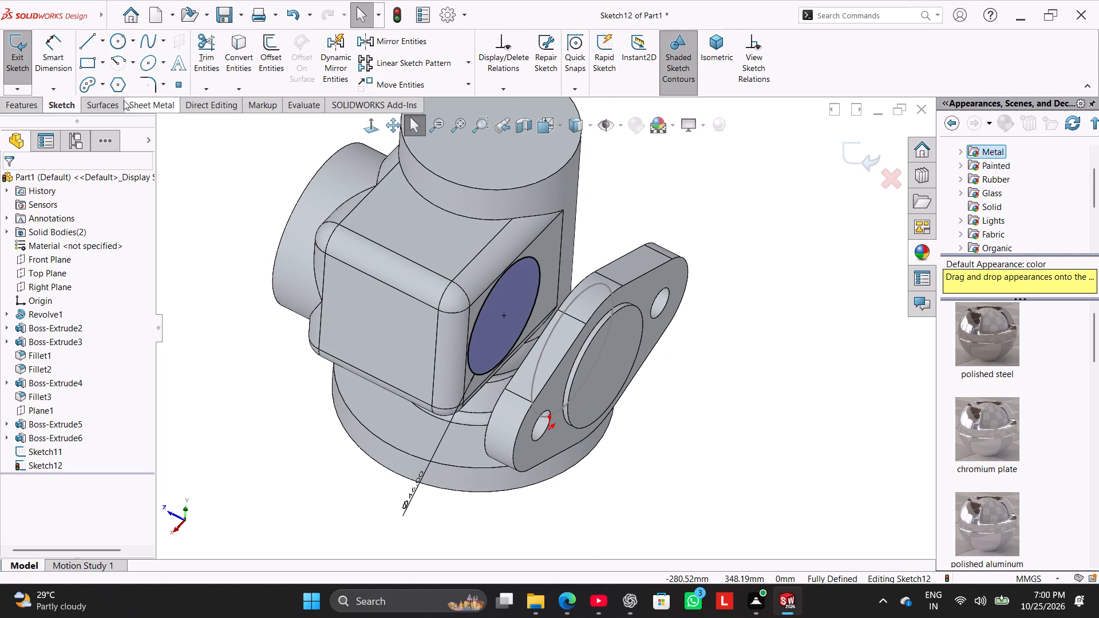
pyautogui.click(8, 62)
# Loft a solid neck from the 52 mm circle on the rear flange to the 46 mm circle on the housing block.
pyautogui.click(26, 105)
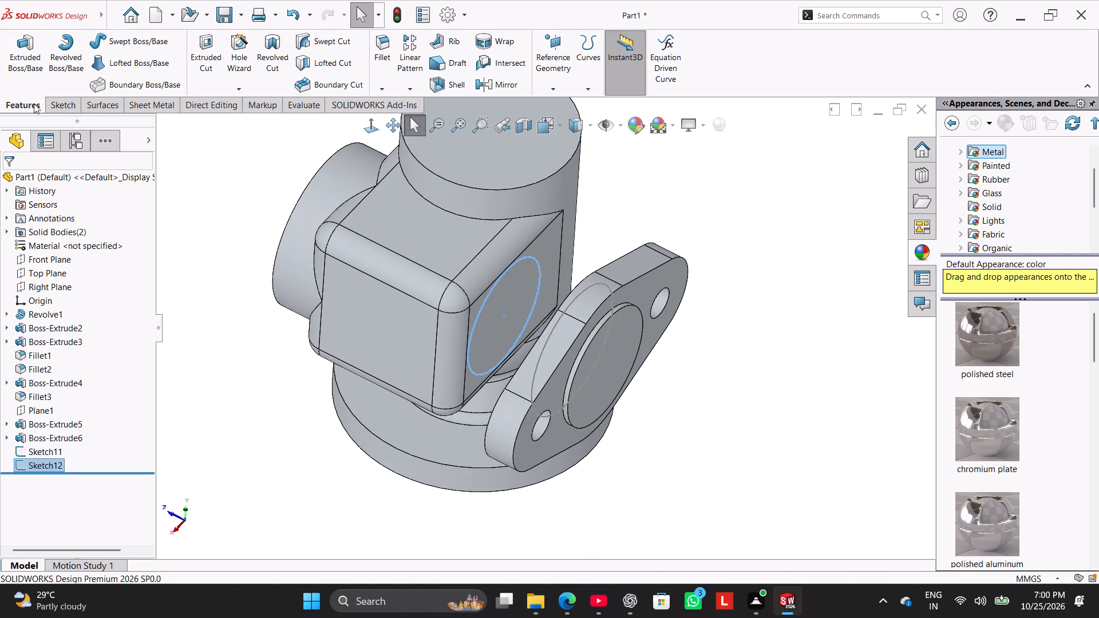
pyautogui.click(102, 61)
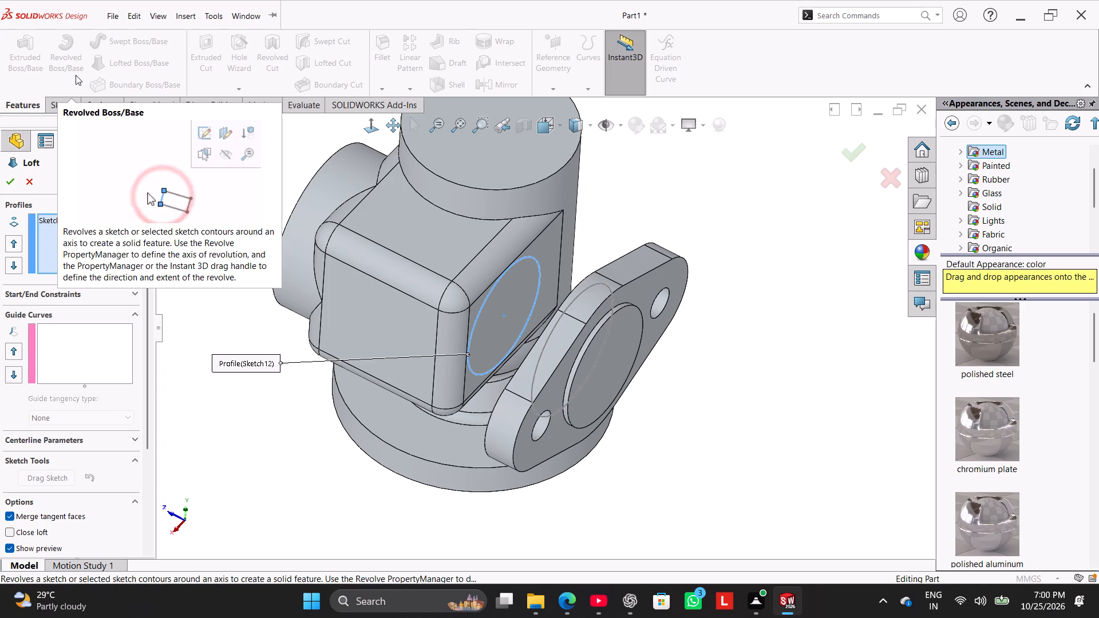
pyautogui.rightClick(109, 220)
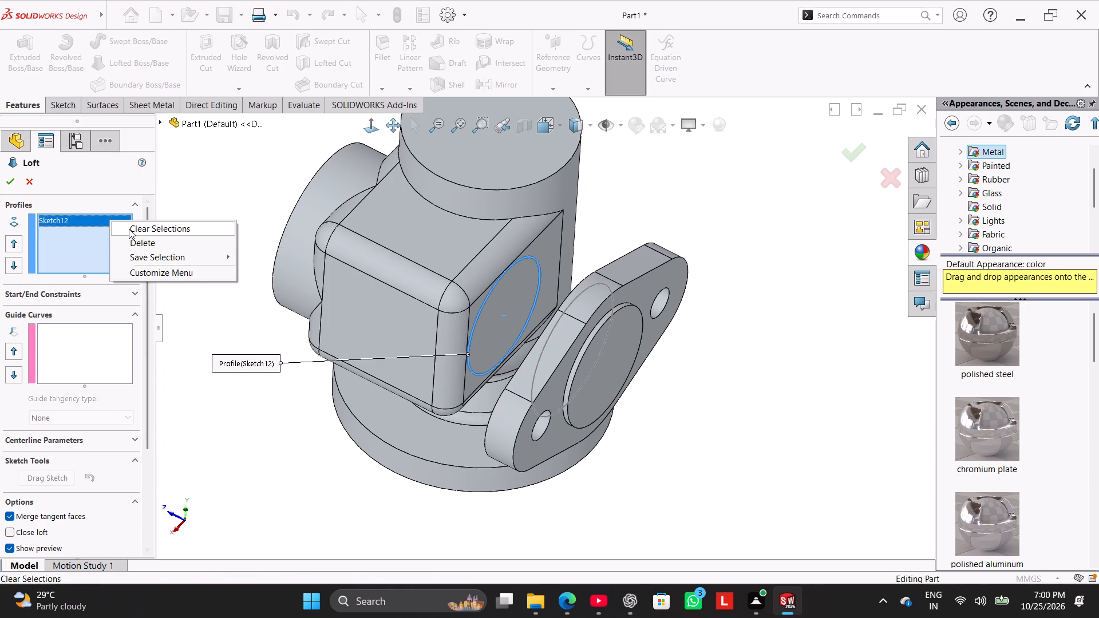
pyautogui.click(129, 229)
pyautogui.moveTo(410, 312); pyautogui.dragTo(479, 360, button='middle')
pyautogui.click(508, 323)
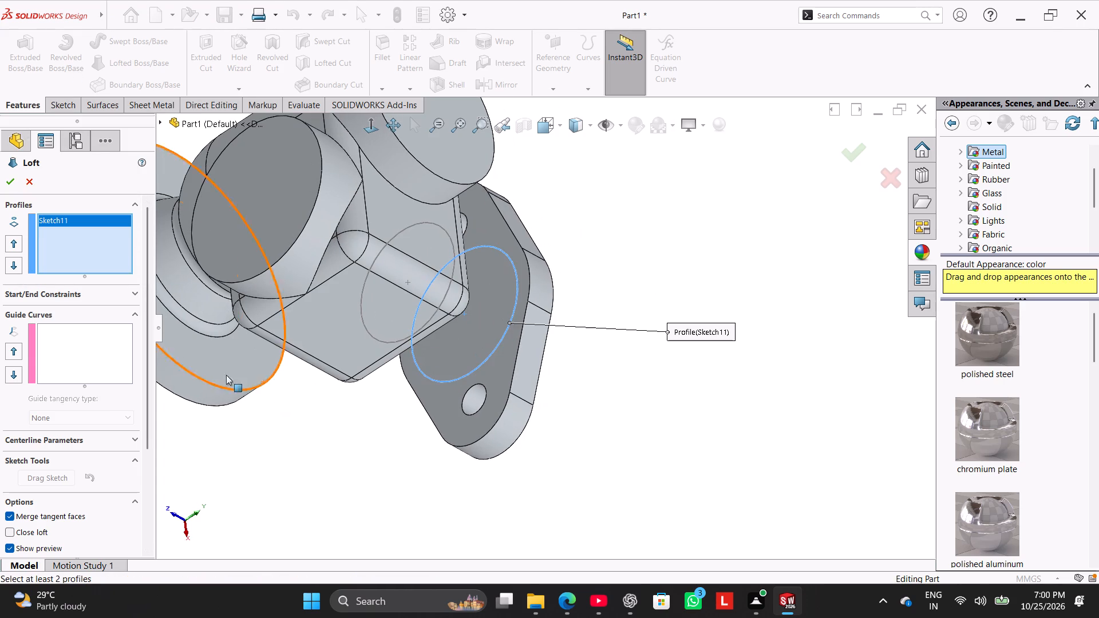
pyautogui.moveTo(330, 401); pyautogui.dragTo(244, 379, button='middle')
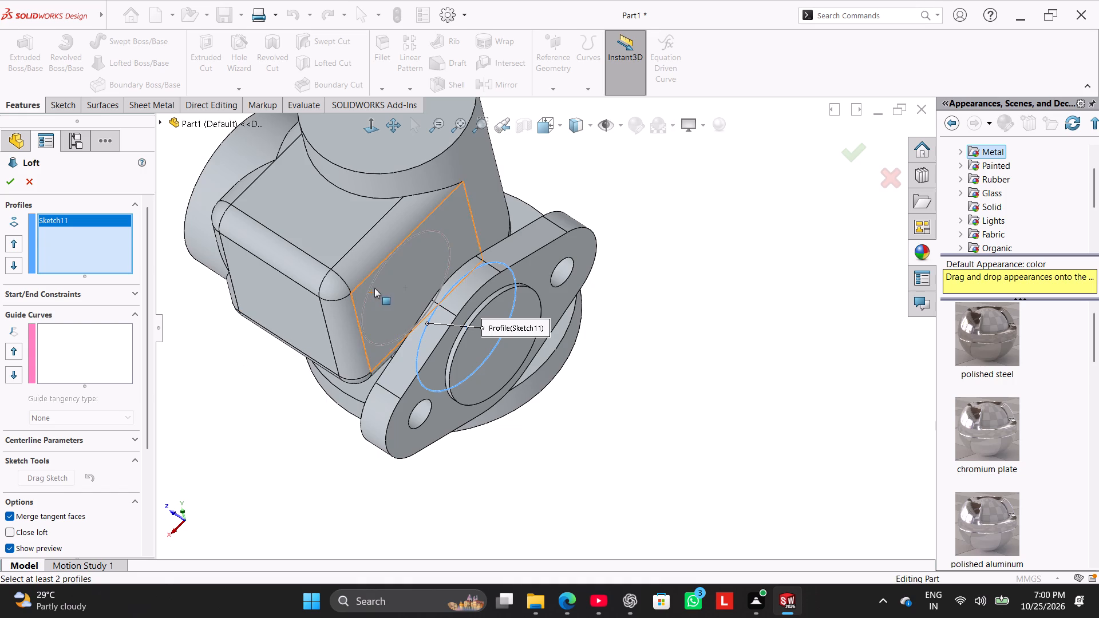
pyautogui.click(371, 284)
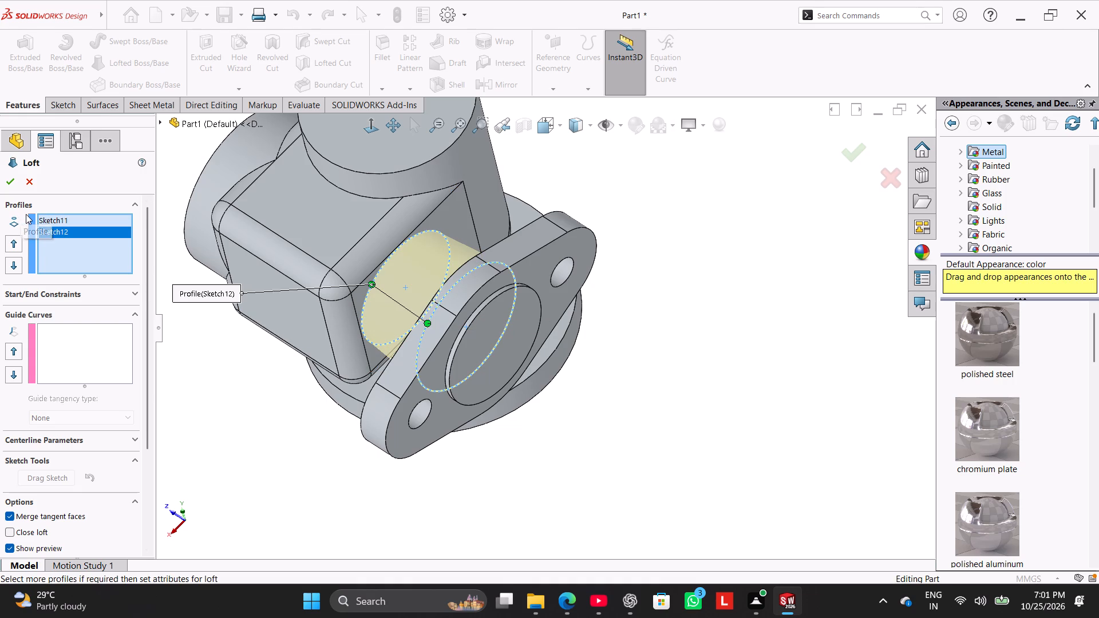
pyautogui.click(15, 181)
pyautogui.click(245, 358)
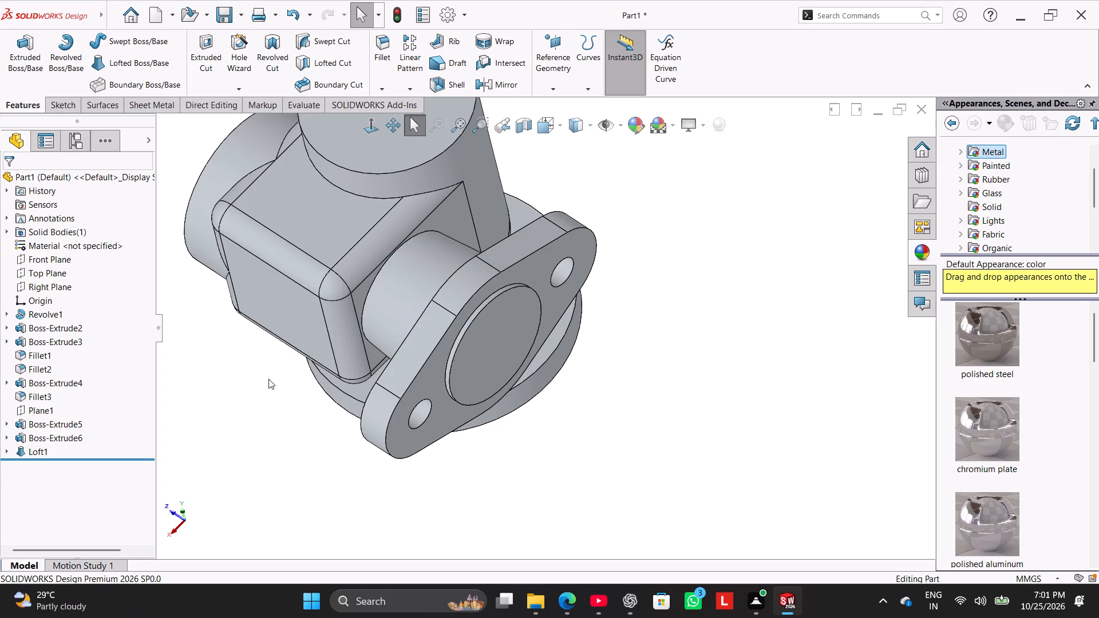
pyautogui.moveTo(270, 385); pyautogui.dragTo(382, 366, button='right')
pyautogui.moveTo(258, 394); pyautogui.dragTo(516, 272, button='right')
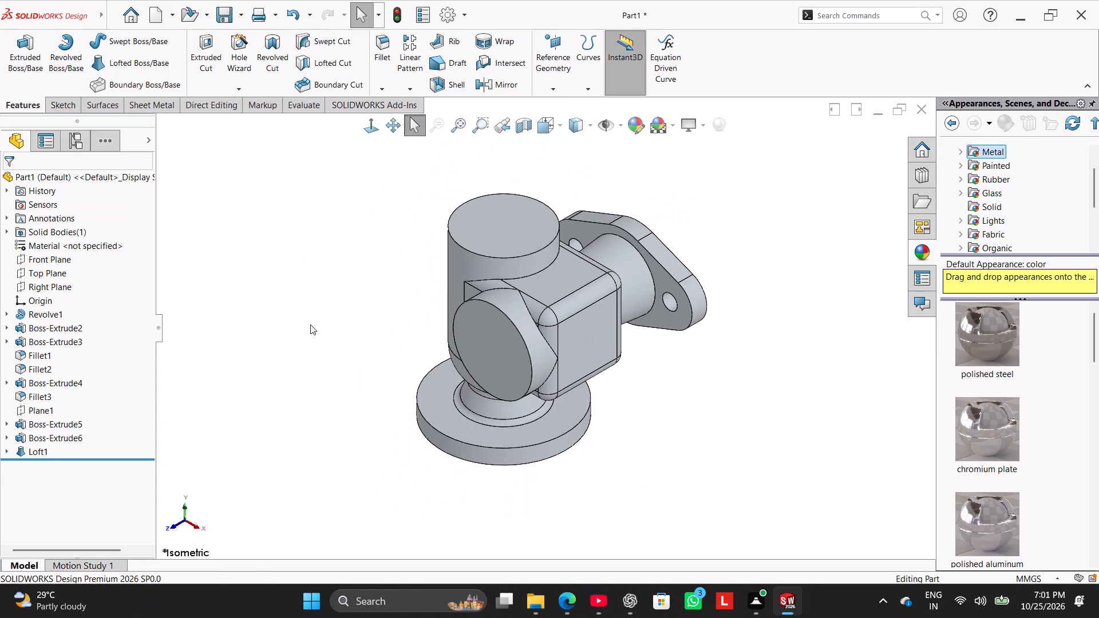
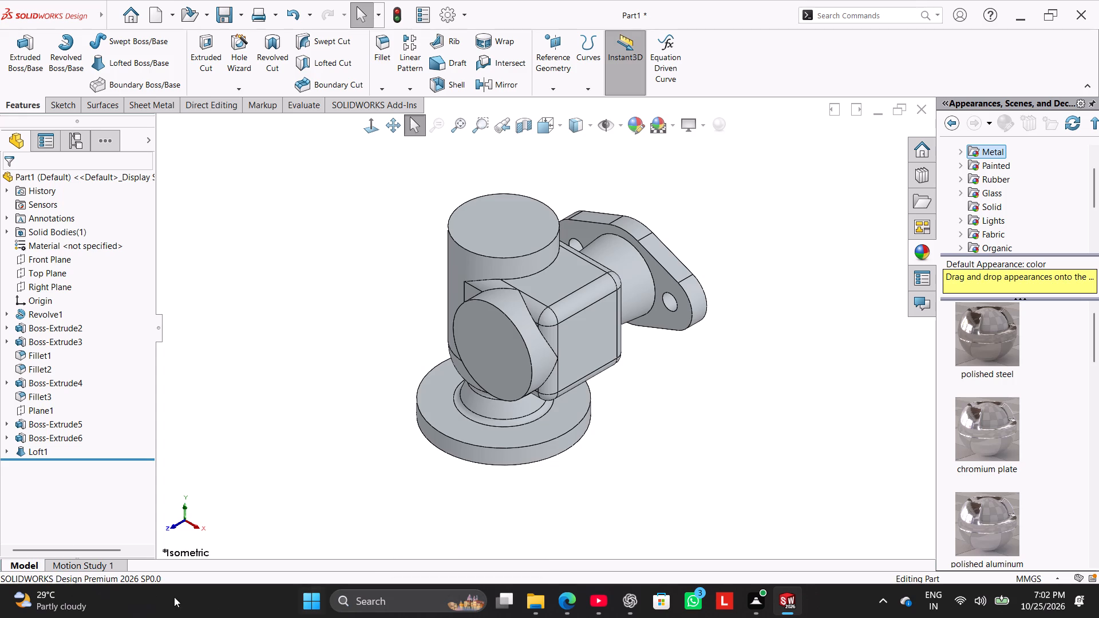
# Open a sketch on the Front Plane and section the model along the Front Plane.
pyautogui.click(53, 263)
pyautogui.click(66, 249)
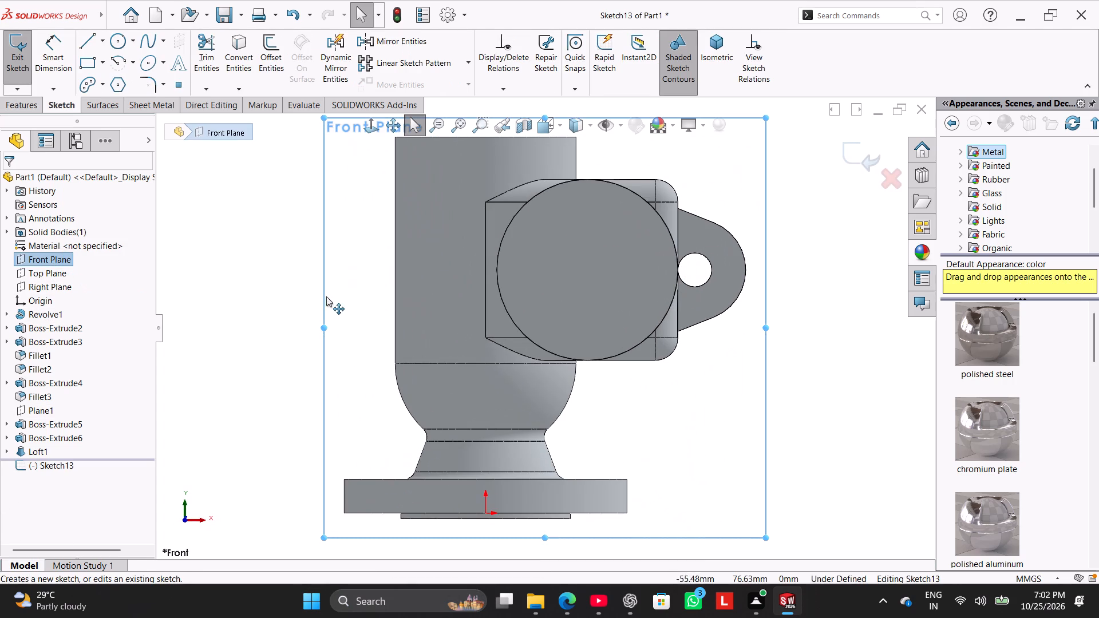
pyautogui.click(296, 299)
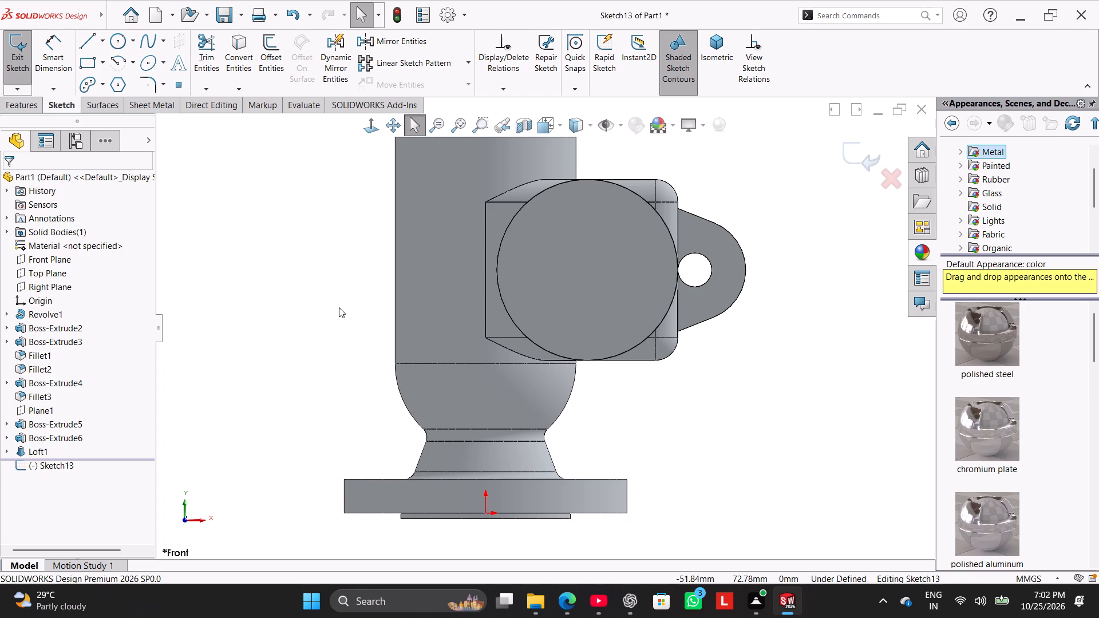
pyautogui.click(82, 66)
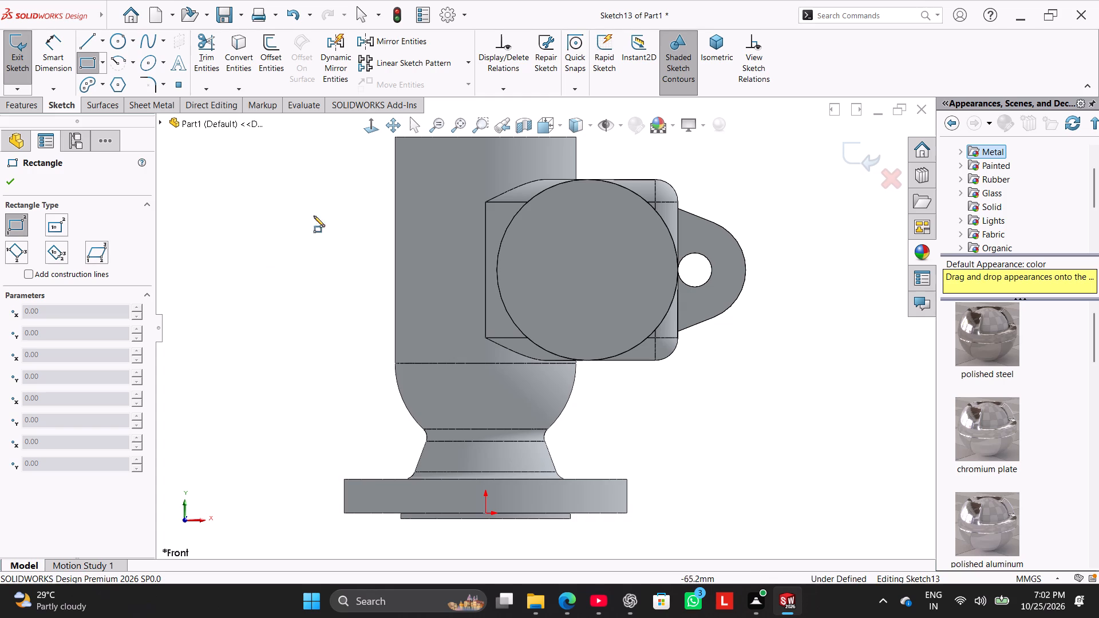
pyautogui.click(523, 122)
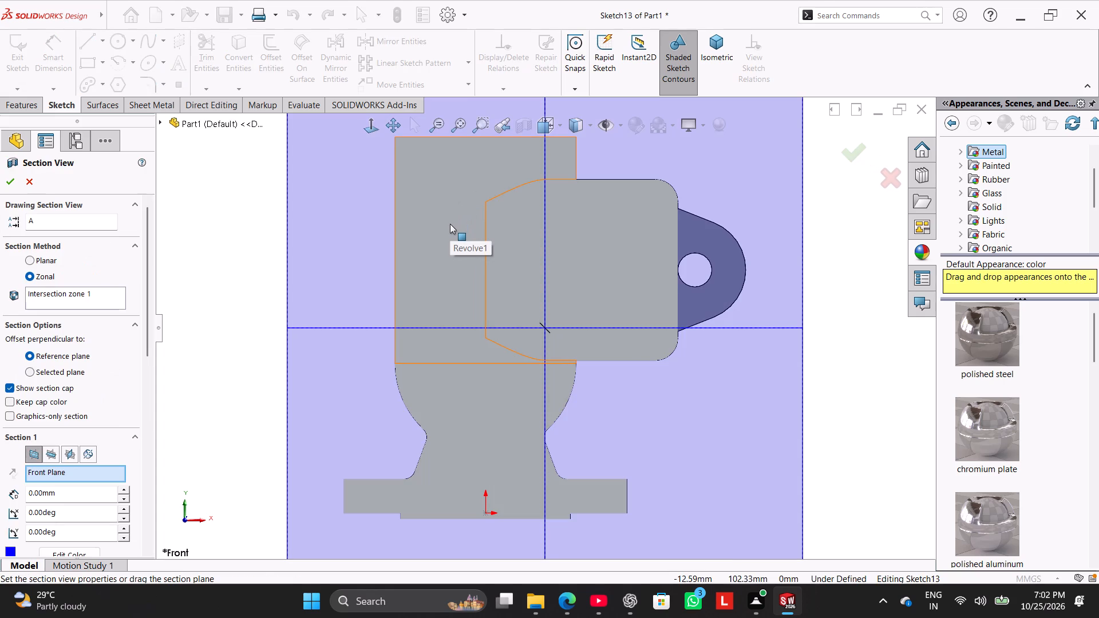
pyautogui.click(8, 183)
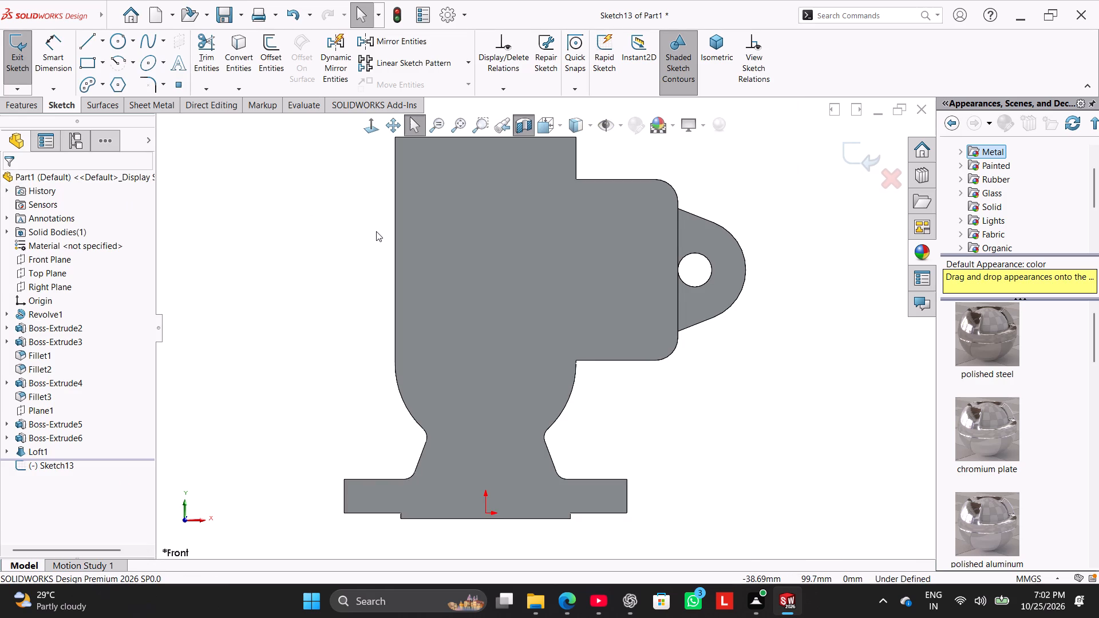
# Draw a corner rectangle about 51.6 mm wide inside the sectioned housing block and set its height to 52 mm.
pyautogui.click(84, 67)
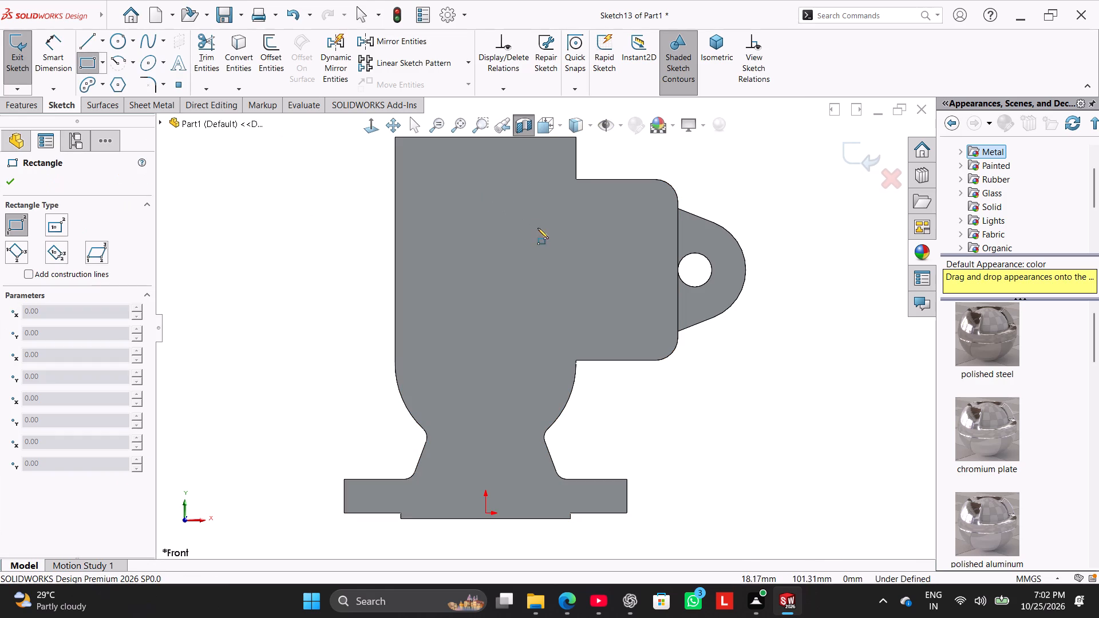
pyautogui.click(645, 222)
pyautogui.click(499, 327)
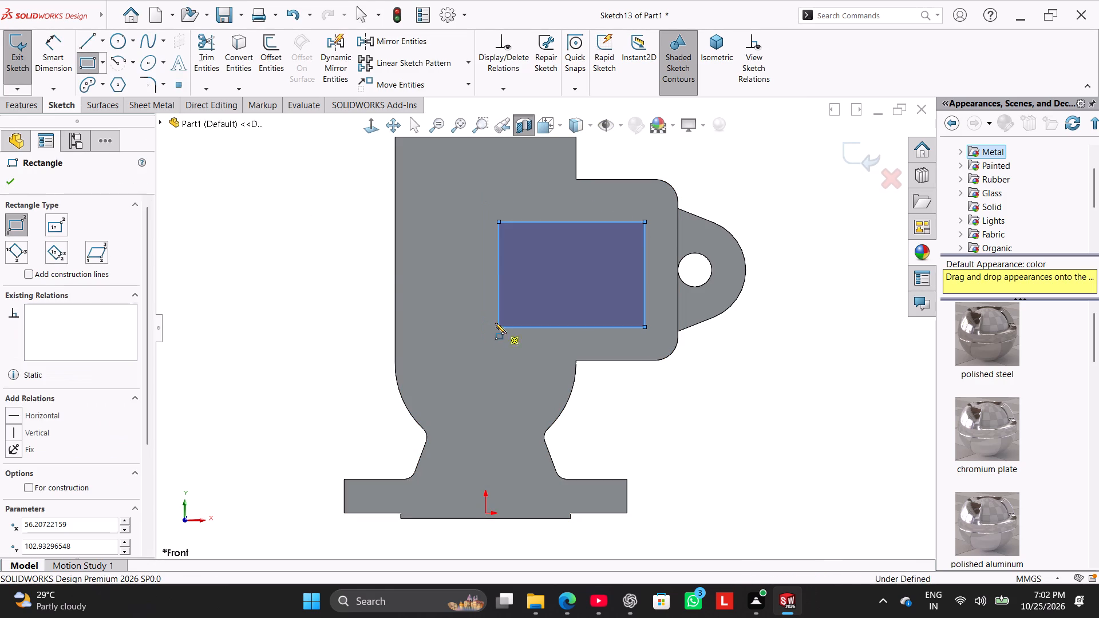
pyautogui.click(57, 65)
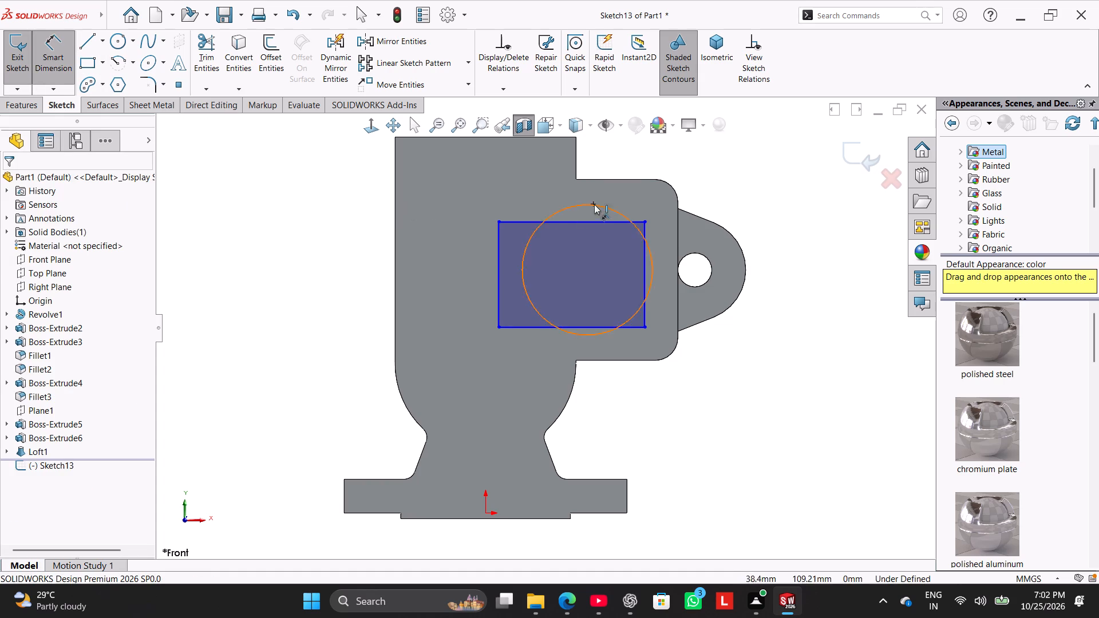
pyautogui.click(647, 253)
pyautogui.click(774, 260)
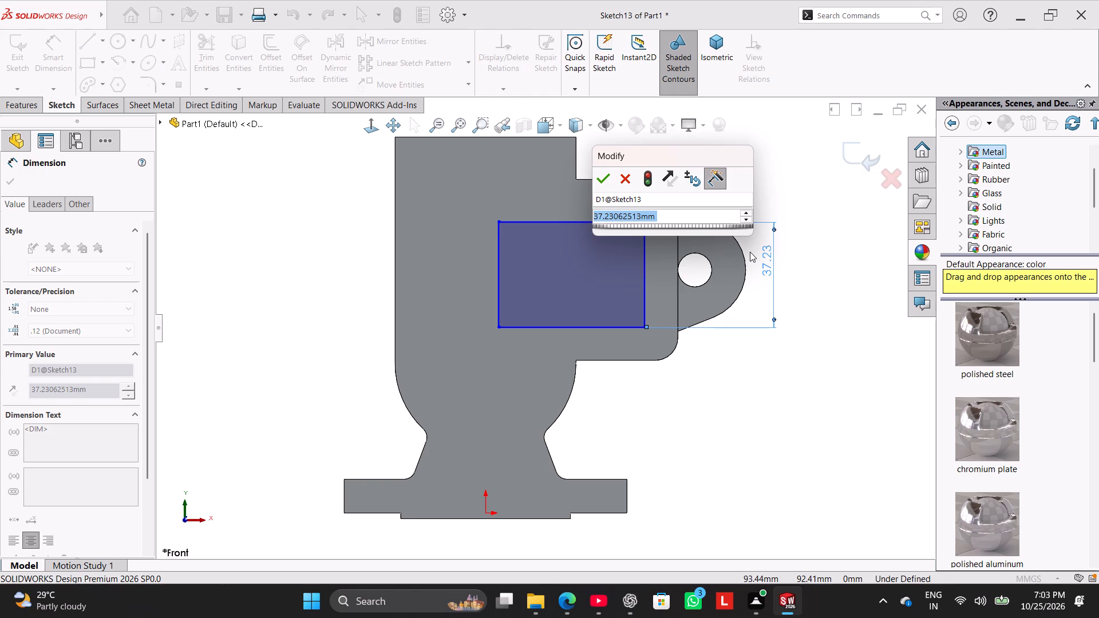
pyautogui.write('52')
pyautogui.press('Return')
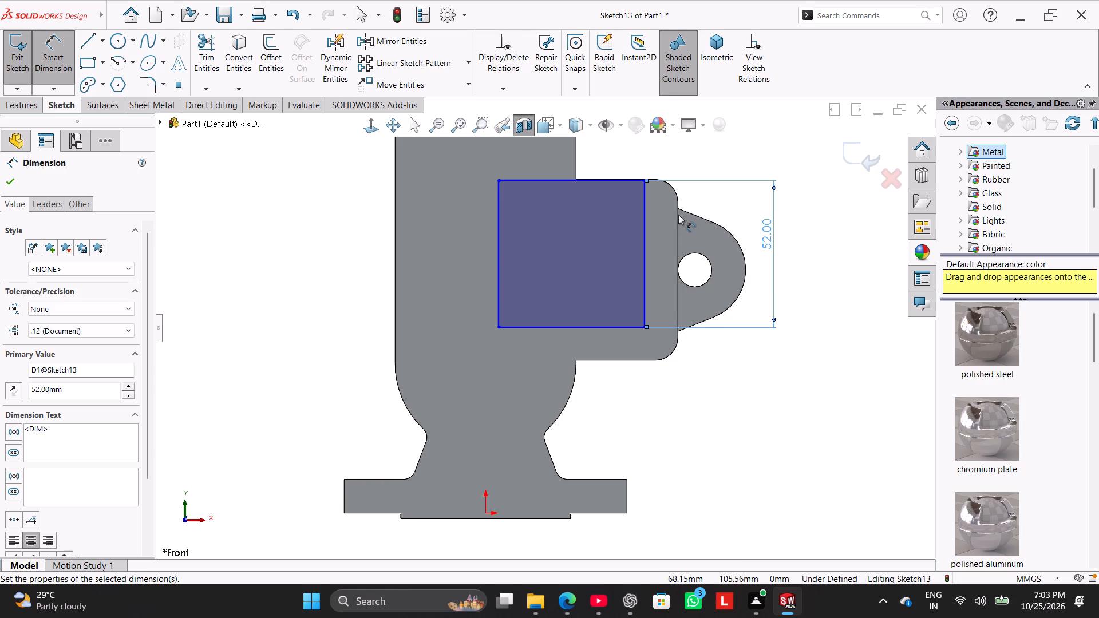
# Dimension the gap between the rectangle's flange-side vertical edge and the housing block's outer vertical edge to 6 mm.
pyautogui.click(676, 274)
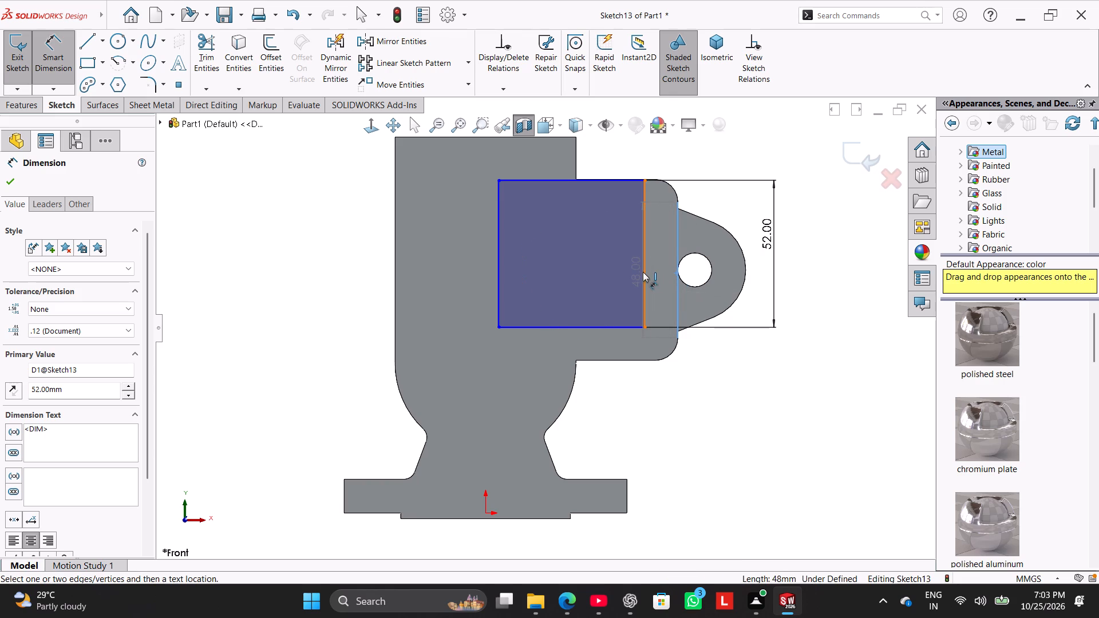
pyautogui.click(643, 272)
pyautogui.click(661, 164)
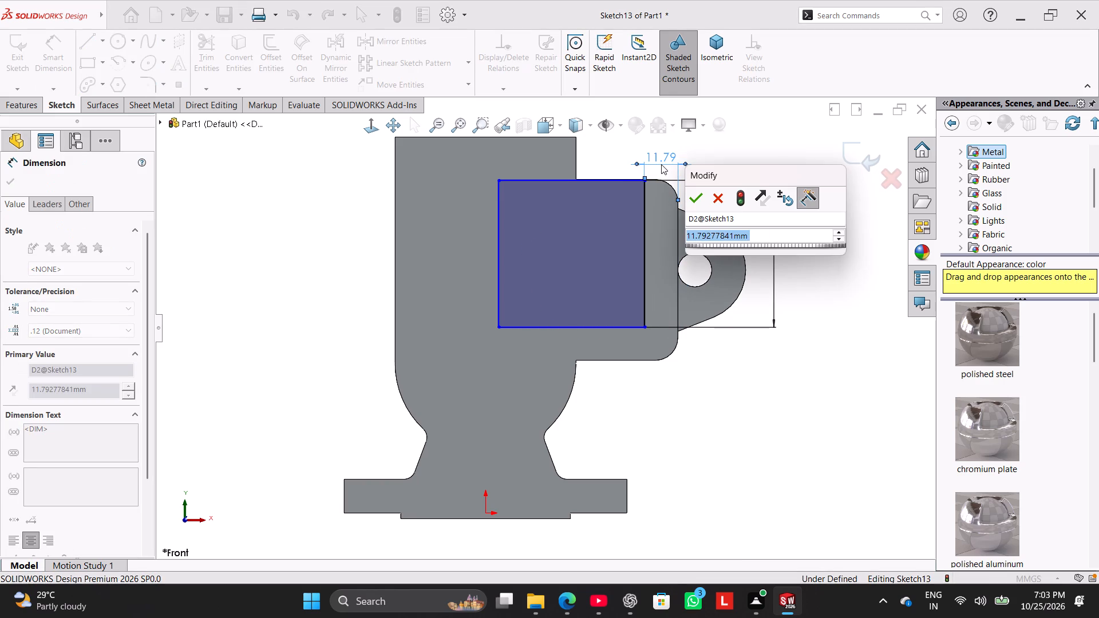
pyautogui.press('6')
pyautogui.press('Return')
pyautogui.rightClick(738, 373)
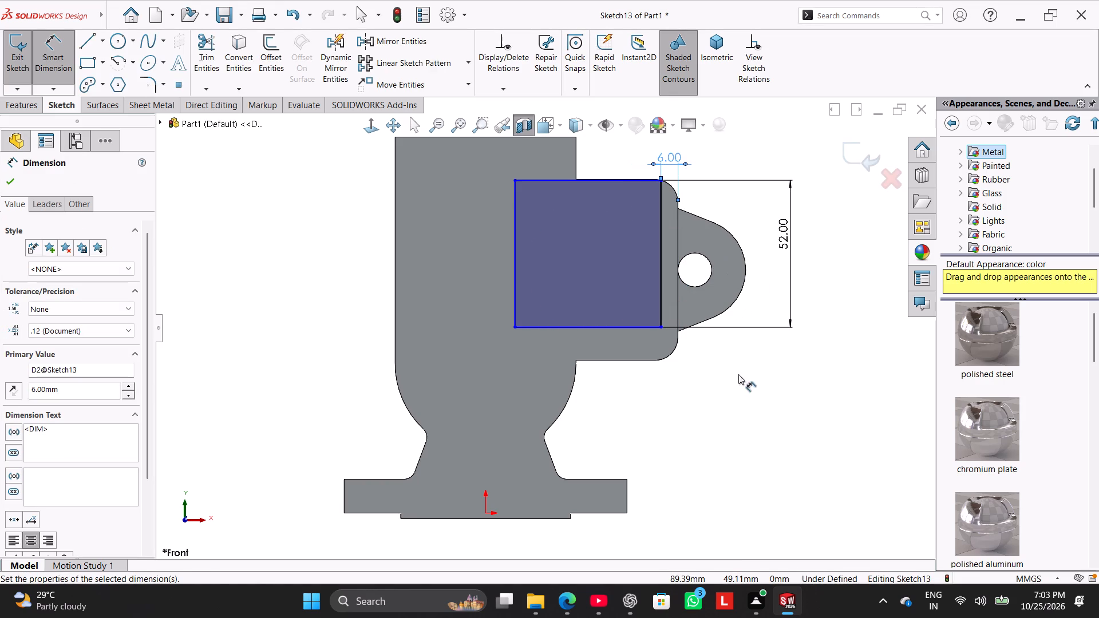
pyautogui.click(778, 414)
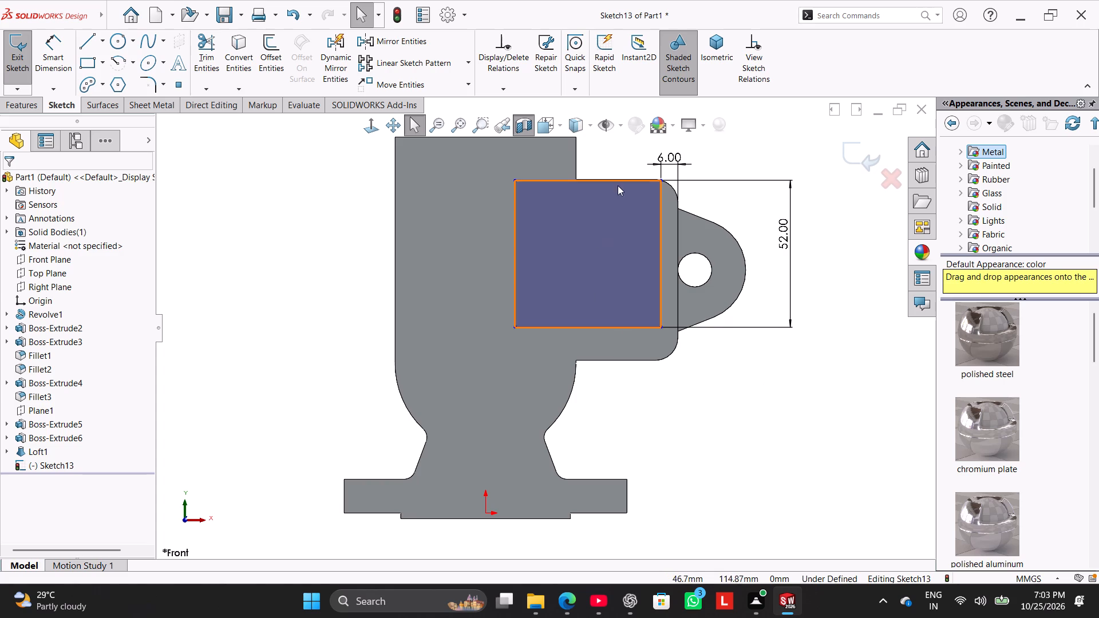
# Shift the rectangle down inside the block and dimension its upper edge 6 mm below the block's top edge.
pyautogui.moveTo(618, 181); pyautogui.dragTo(622, 204)
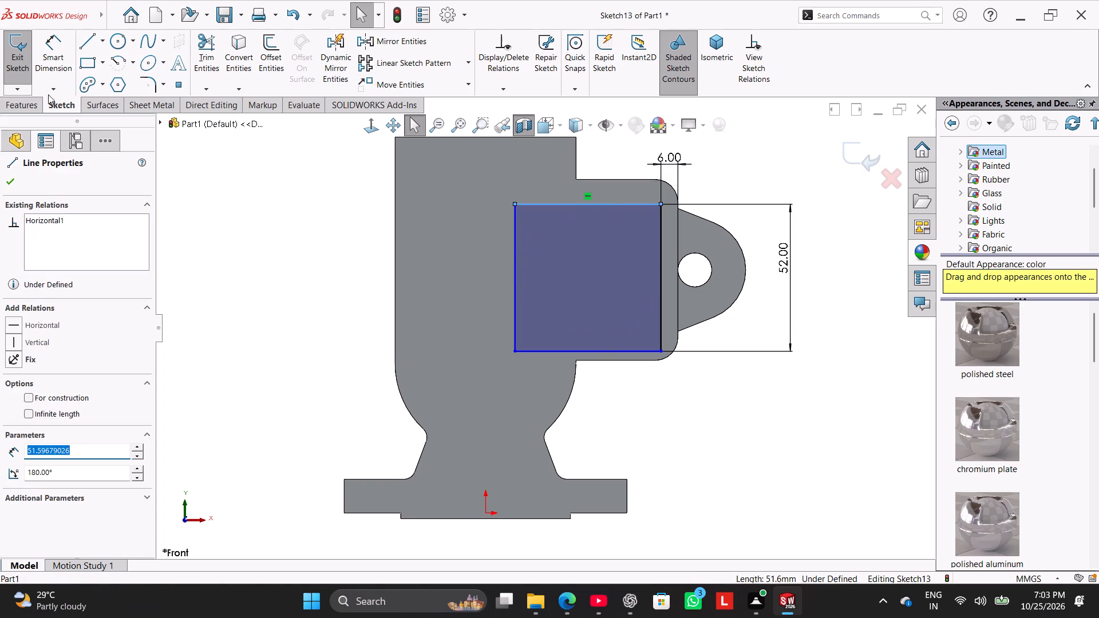
pyautogui.click(56, 72)
pyautogui.click(610, 204)
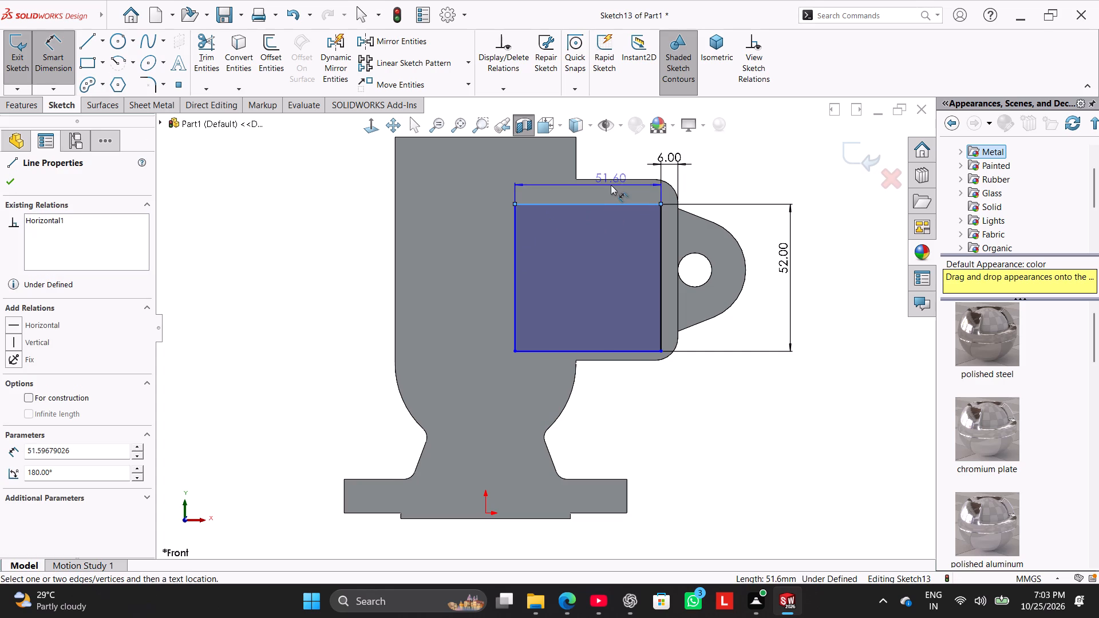
pyautogui.click(611, 180)
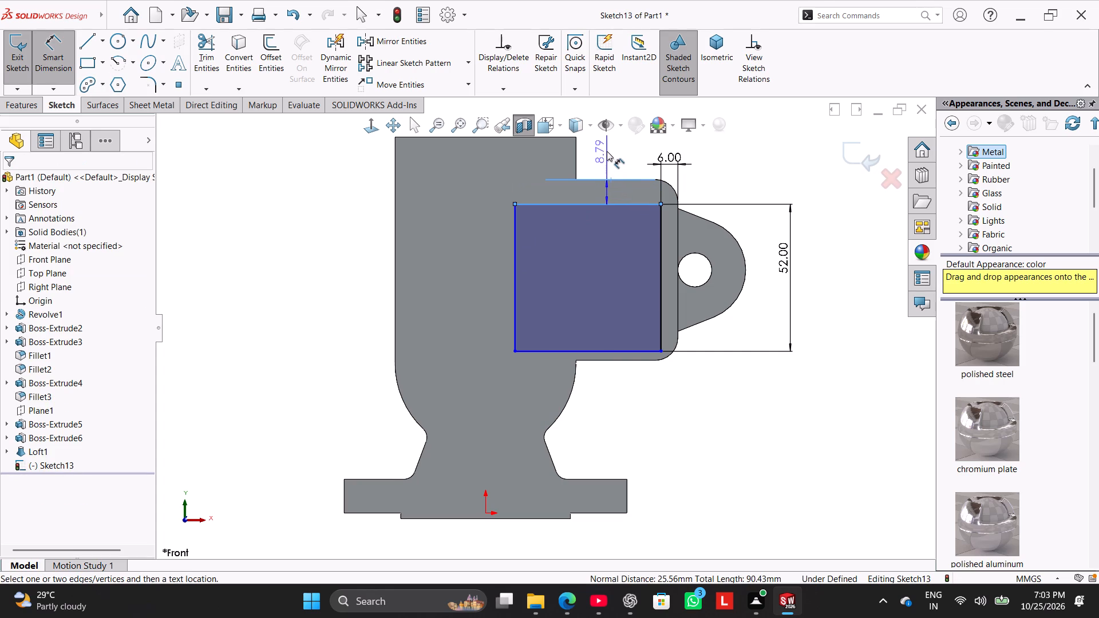
pyautogui.click(607, 151)
pyautogui.press('6')
pyautogui.press('Return')
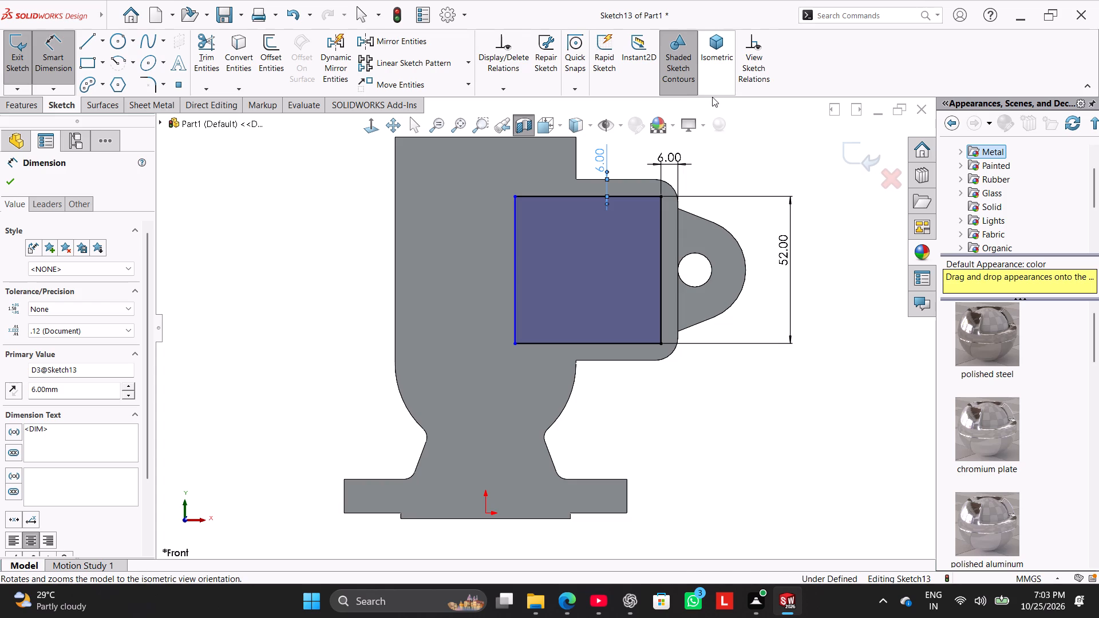
# Add 2 mm sketch fillets to the rectangle's two corners nearest the block's outer wall.
pyautogui.click(148, 90)
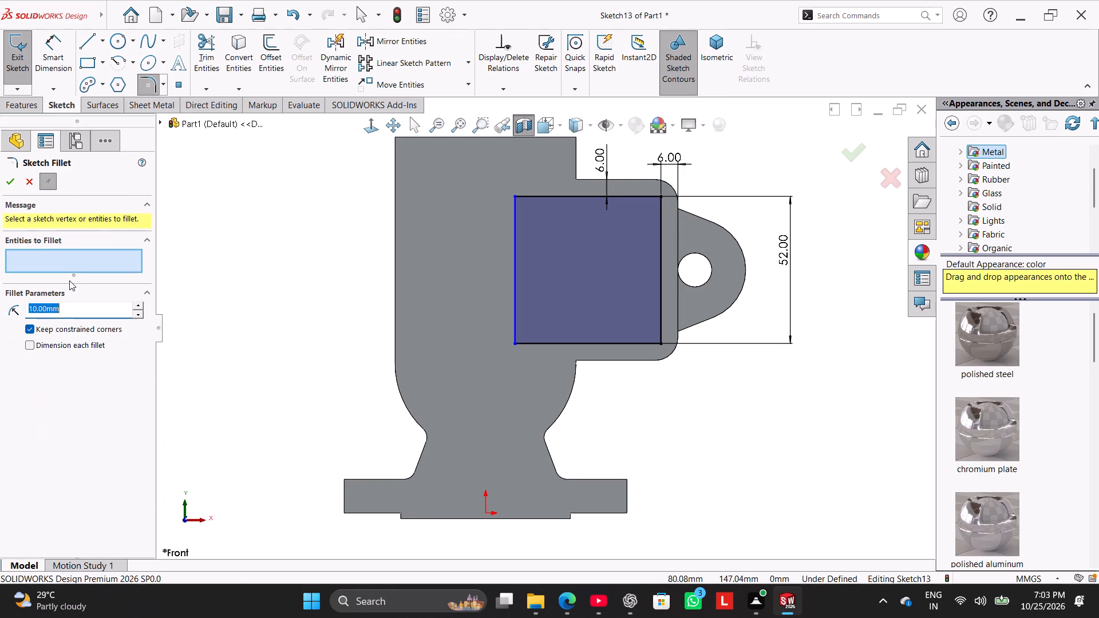
pyautogui.press('2')
pyautogui.press('Return')
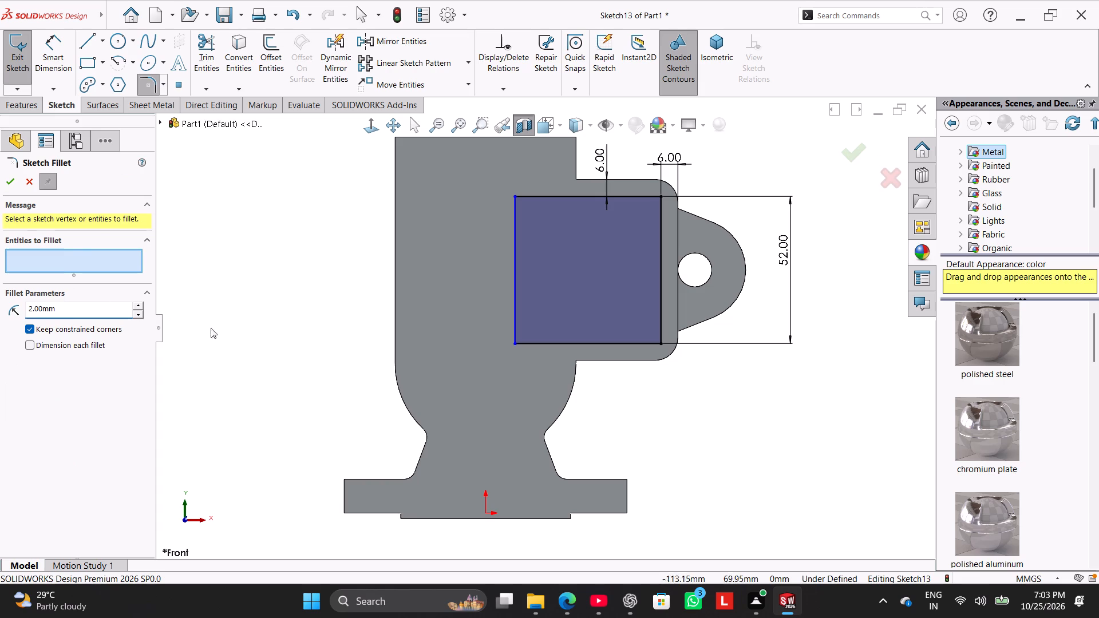
pyautogui.click(636, 344)
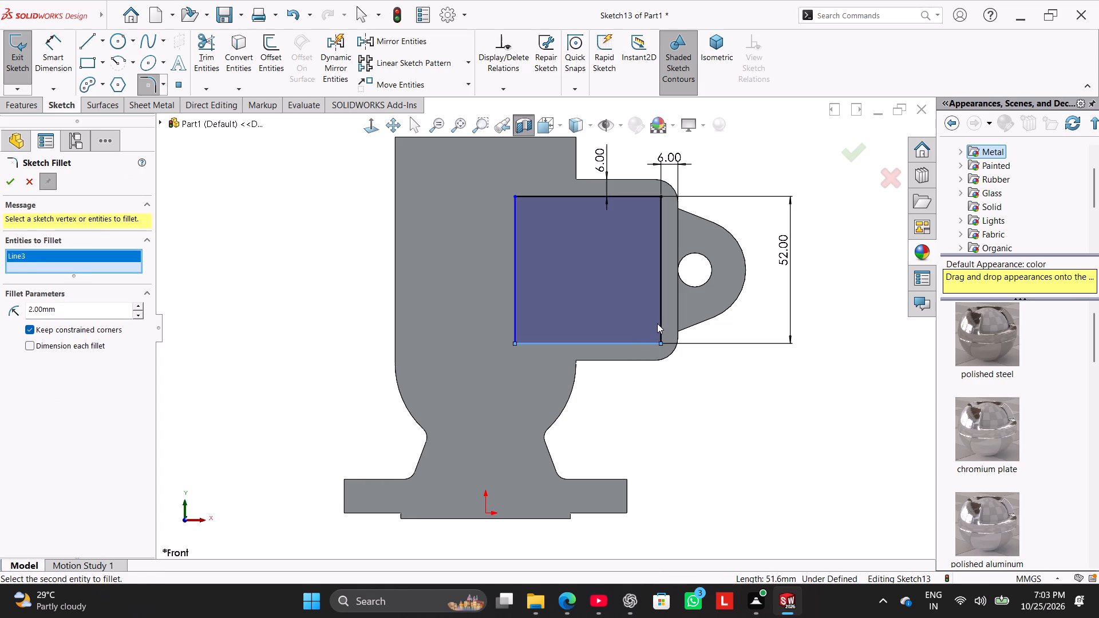
pyautogui.click(659, 322)
pyautogui.click(633, 197)
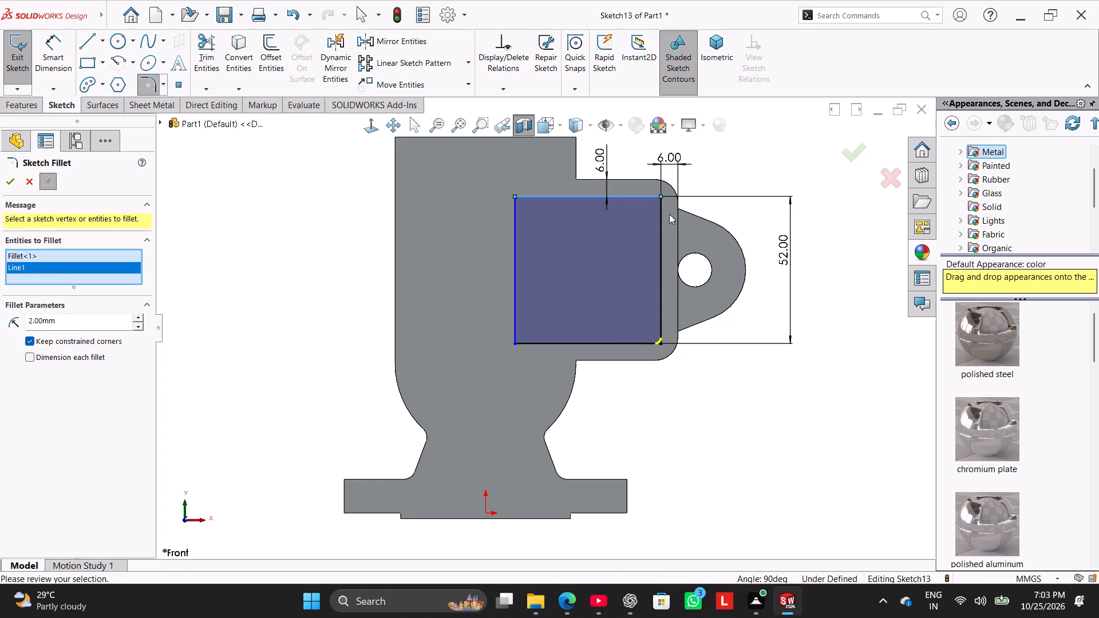
pyautogui.moveTo(663, 212); pyautogui.dragTo(658, 212)
pyautogui.rightClick(332, 231)
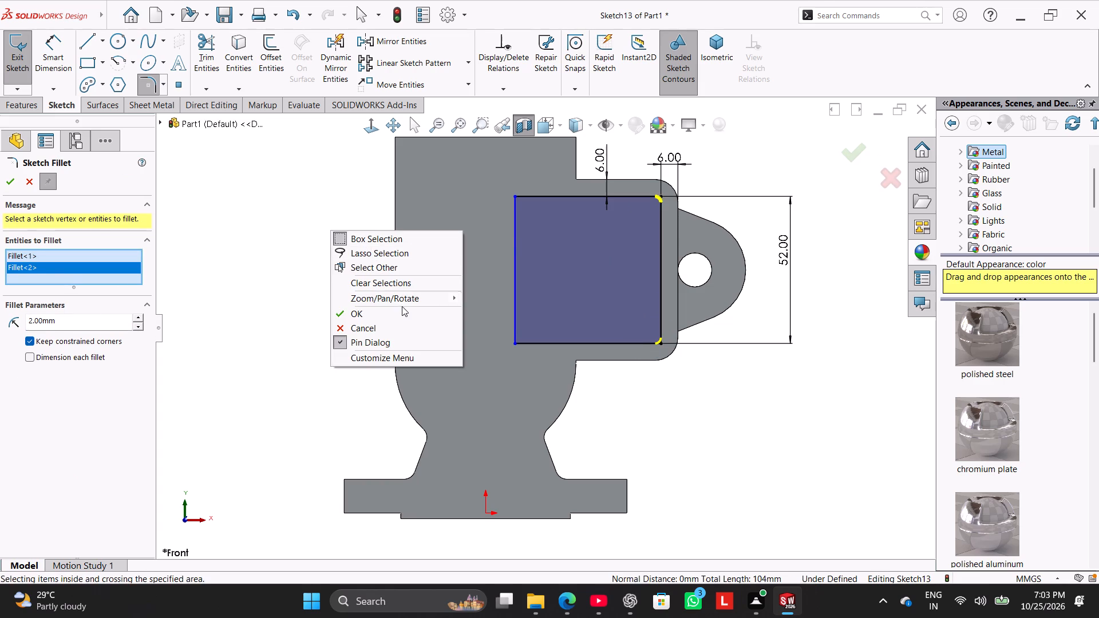
pyautogui.click(404, 310)
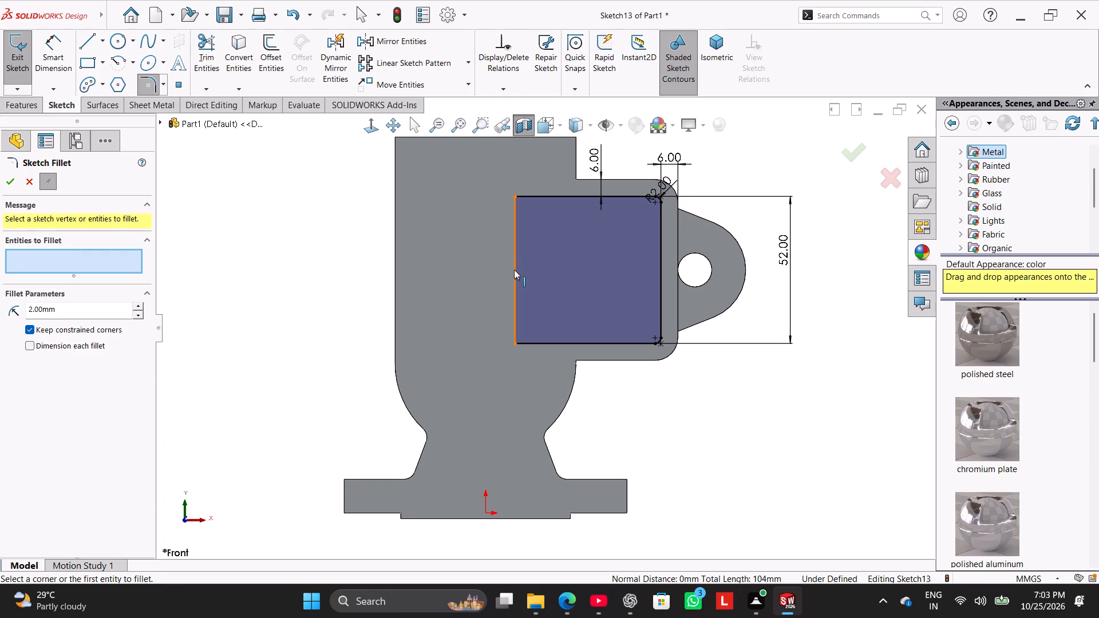
pyautogui.moveTo(514, 270); pyautogui.dragTo(477, 276)
pyautogui.click(343, 268)
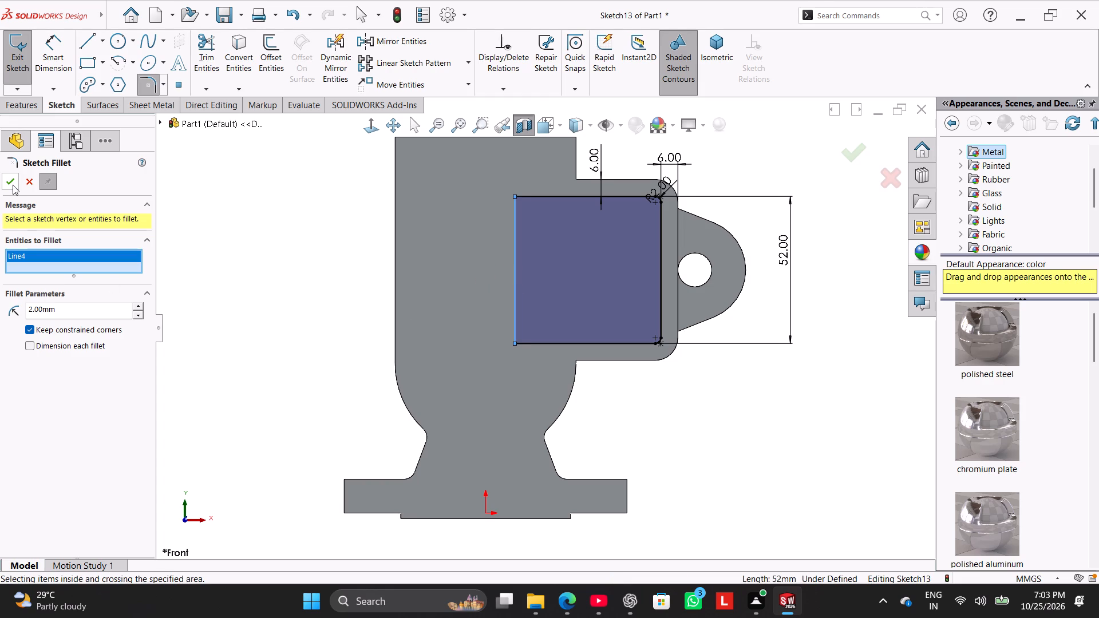
pyautogui.click(13, 185)
pyautogui.click(270, 232)
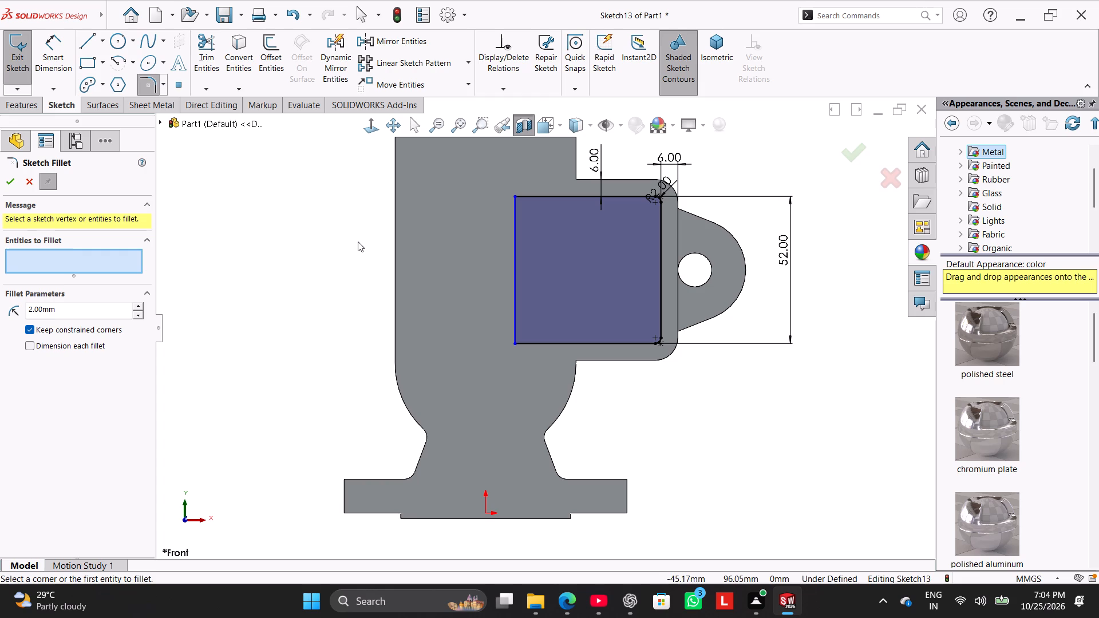
pyautogui.moveTo(516, 268); pyautogui.dragTo(493, 275)
pyautogui.click(27, 185)
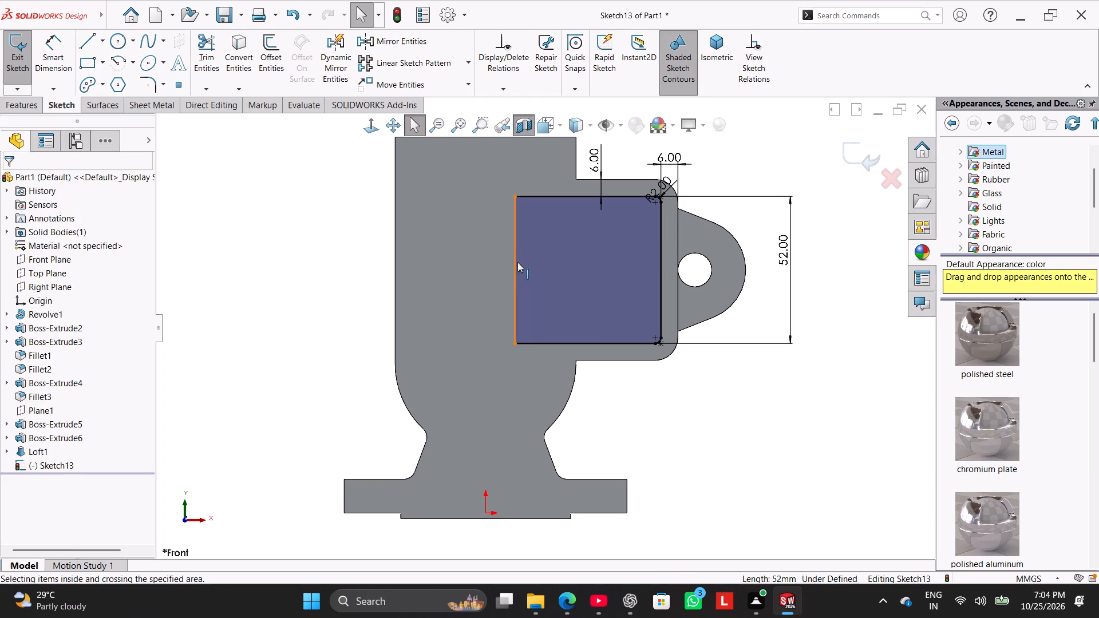
# Make the rectangle's inner vertical edge coincident with the origin so it lies on the main body's axis.
pyautogui.moveTo(517, 263); pyautogui.dragTo(465, 280)
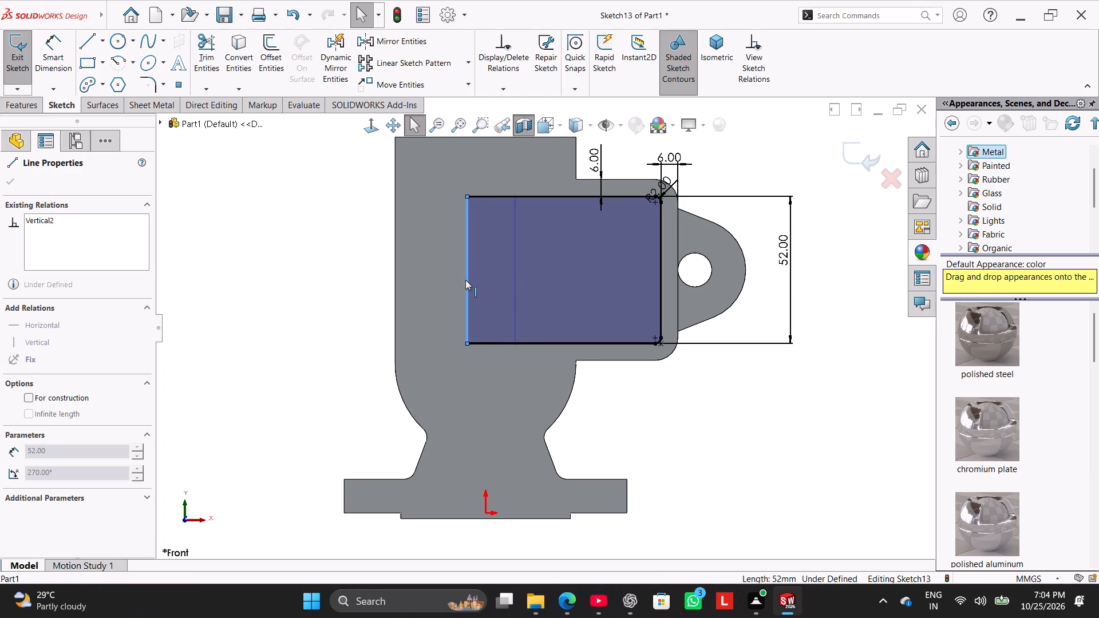
pyautogui.moveTo(465, 280); pyautogui.dragTo(499, 281)
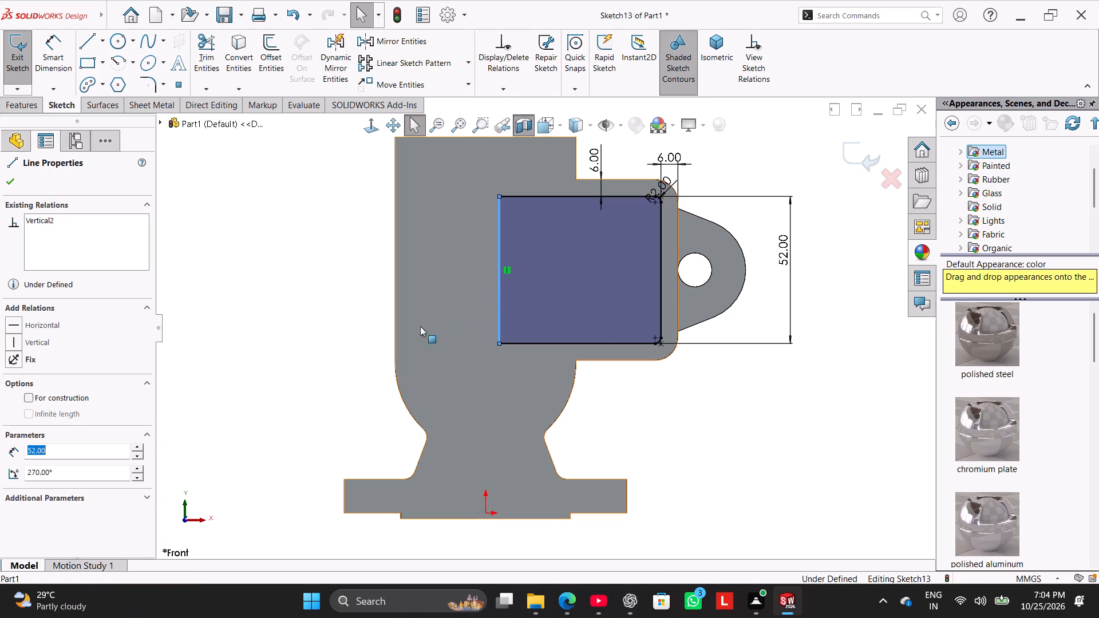
pyautogui.click(485, 514)
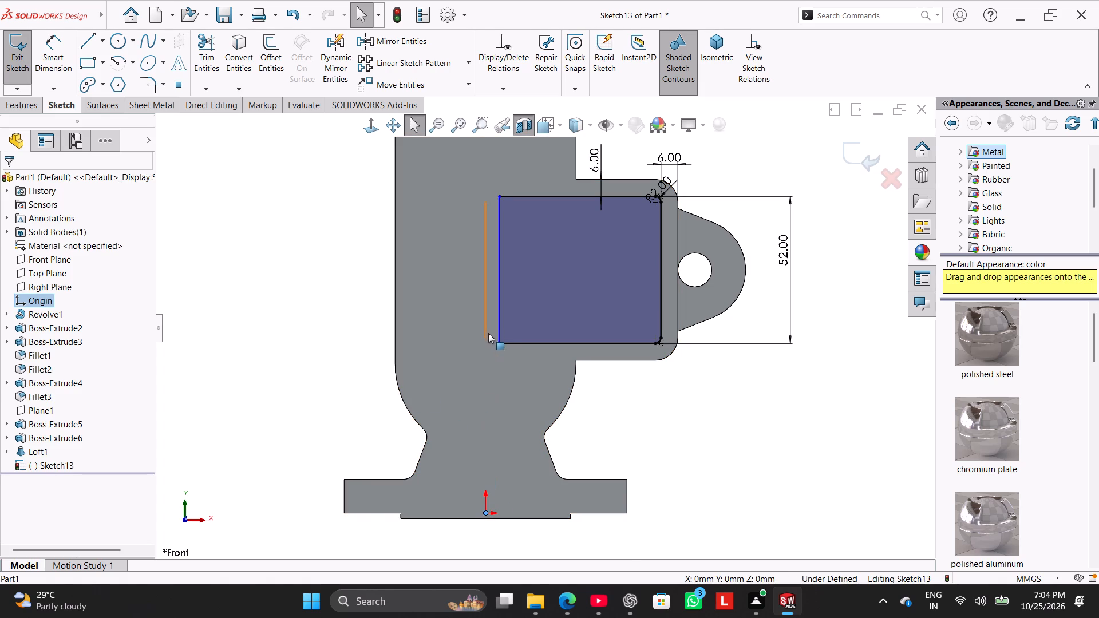
pyautogui.keyDown('ctrl'); pyautogui.click(497, 328); pyautogui.keyUp('ctrl')
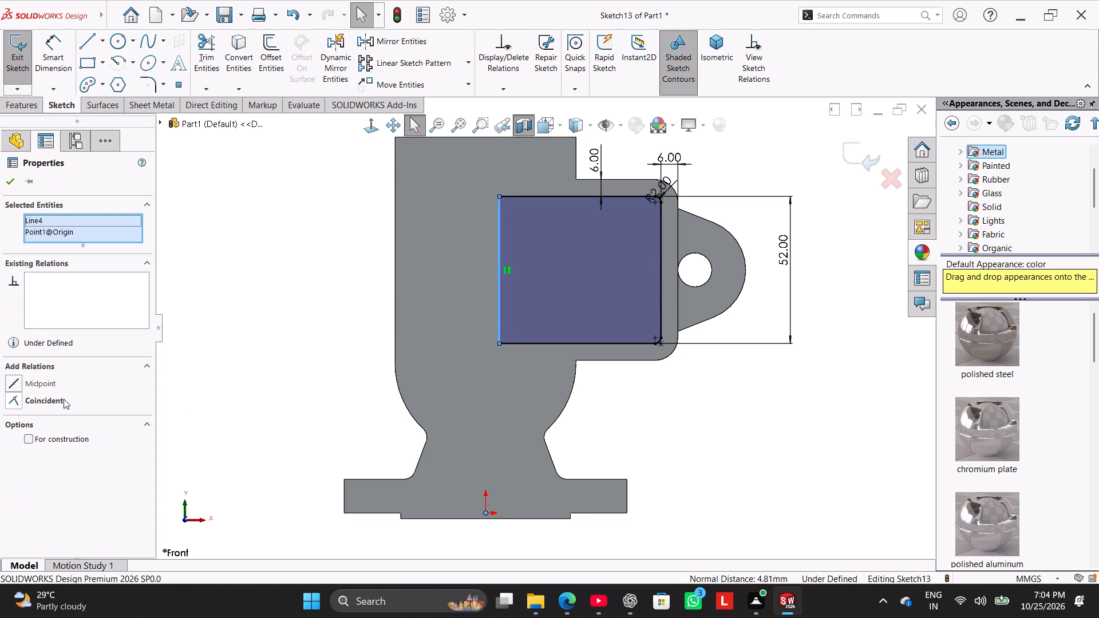
pyautogui.click(64, 399)
pyautogui.click(238, 318)
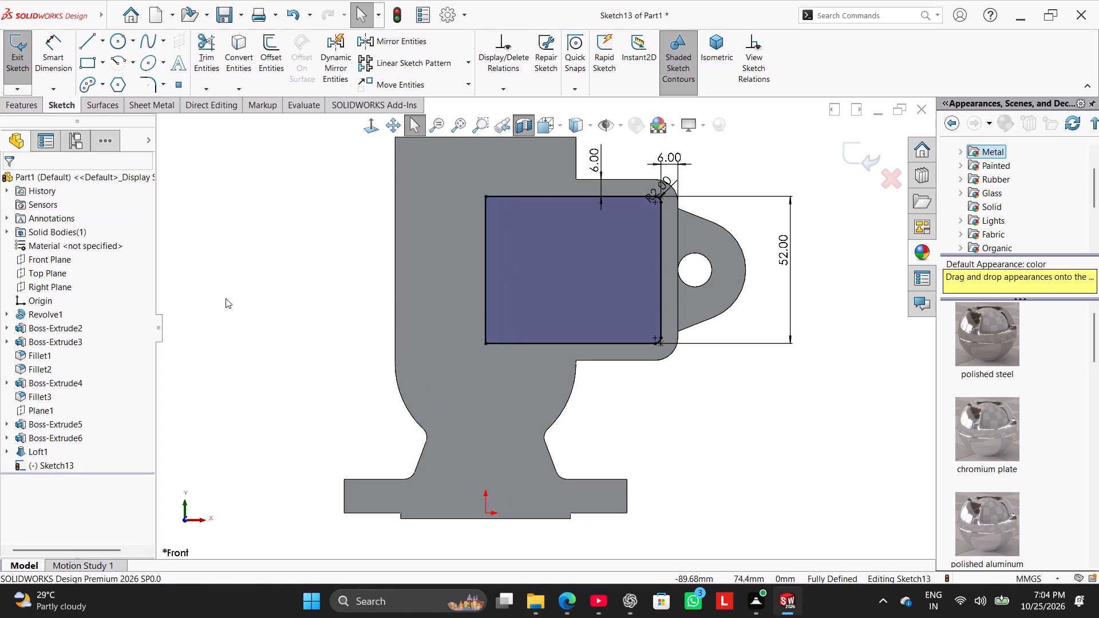
# Cut-extrude the filleted rectangle 52 mm with a Mid Plane end condition to hollow the housing block.
pyautogui.click(21, 104)
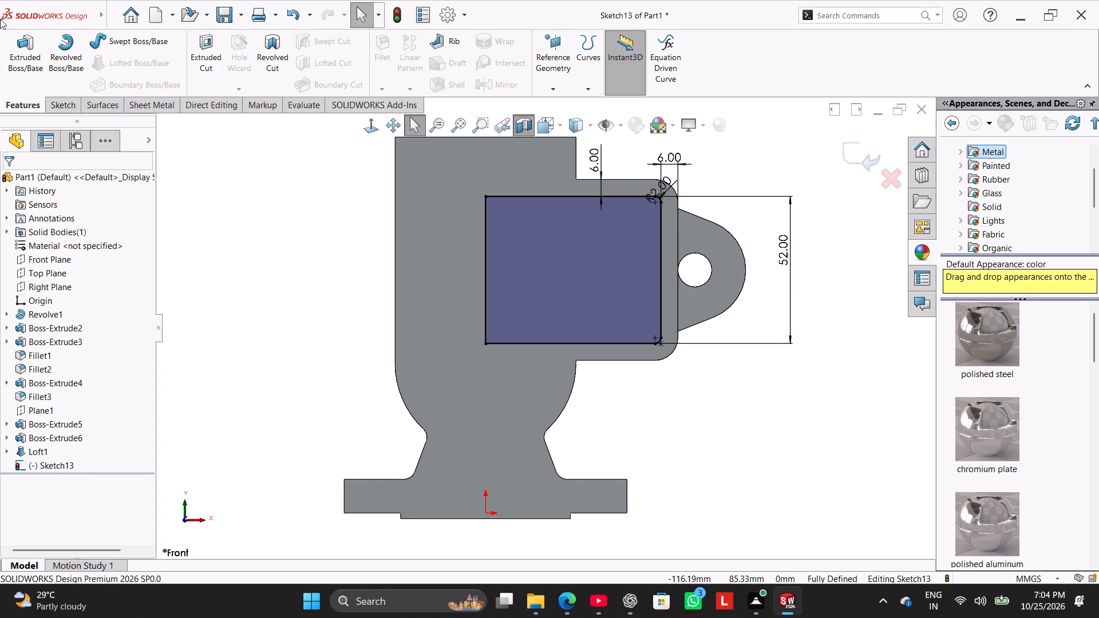
pyautogui.click(206, 46)
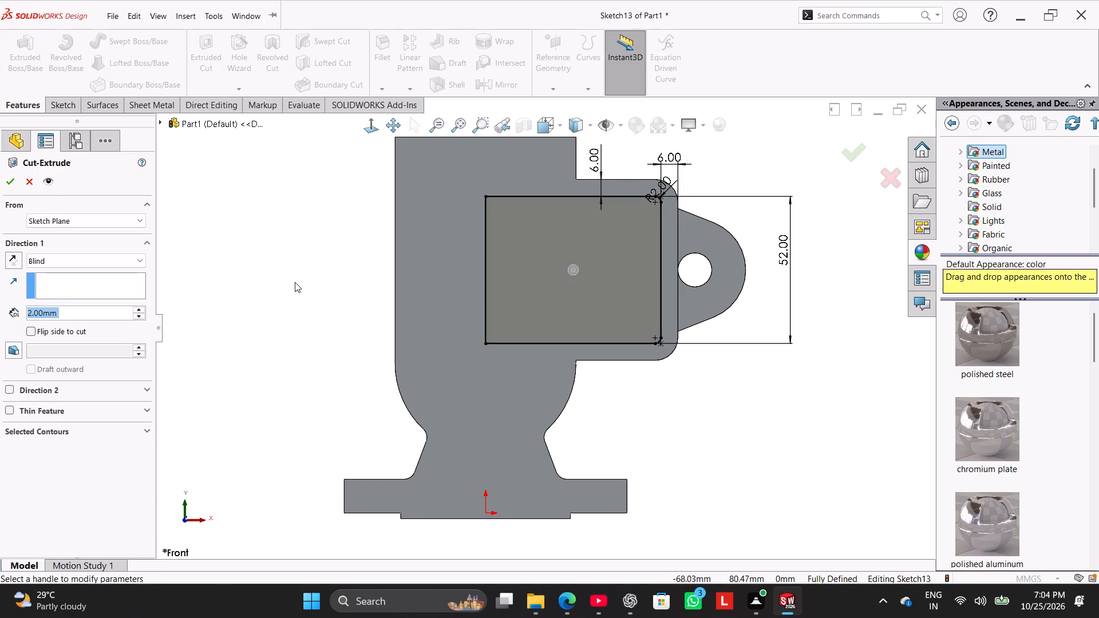
pyautogui.moveTo(295, 282); pyautogui.dragTo(263, 362, button='middle')
pyautogui.click(118, 264)
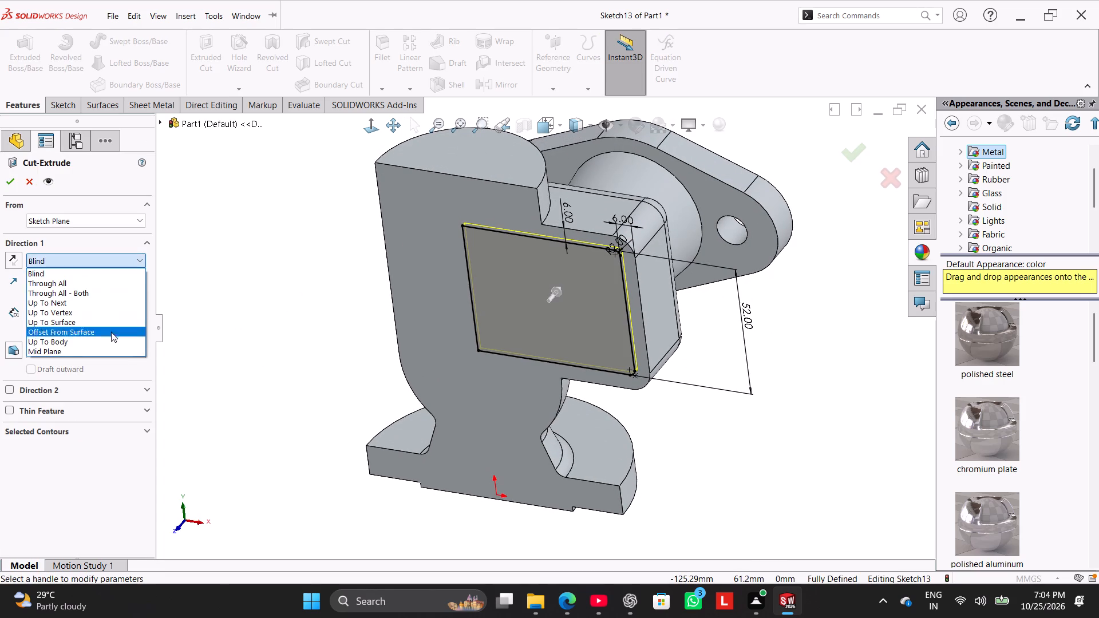
pyautogui.click(121, 354)
pyautogui.write('52')
pyautogui.press('Return')
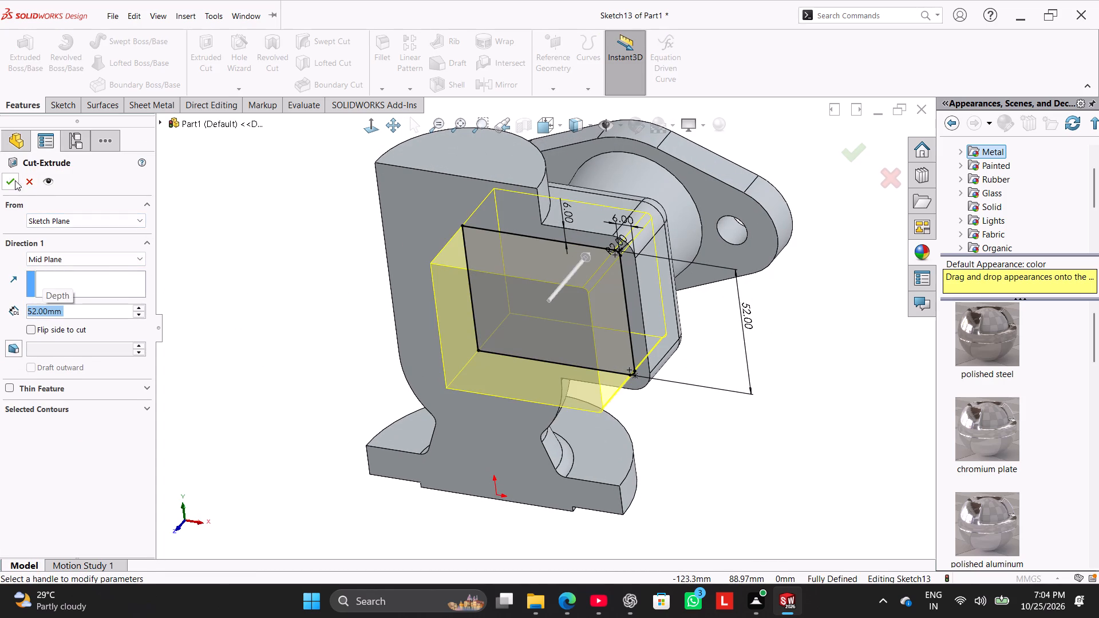
pyautogui.click(14, 180)
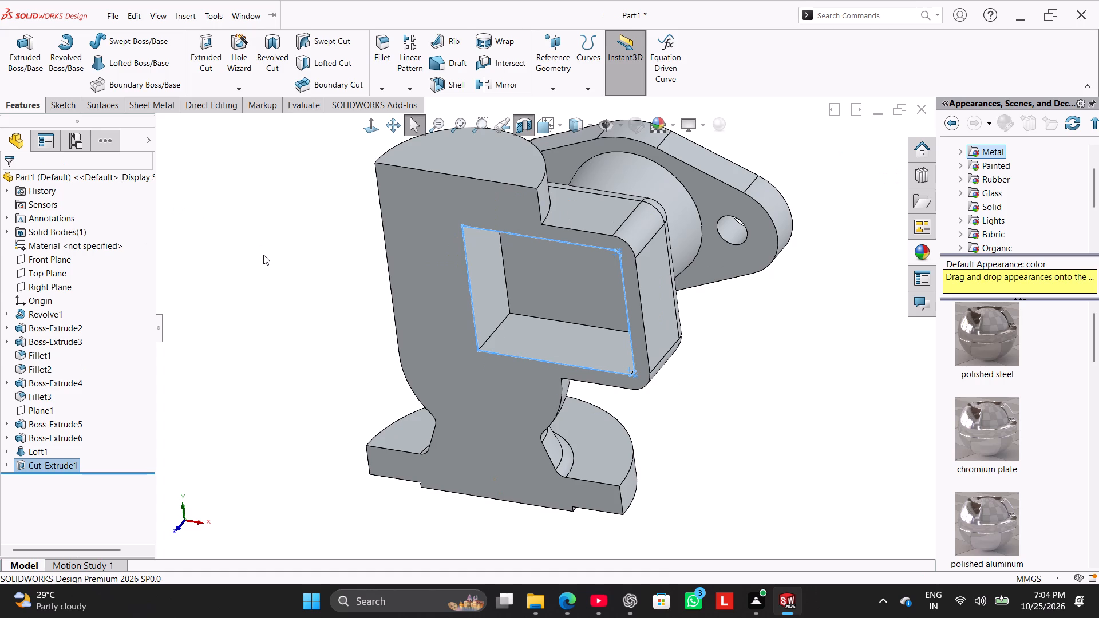
pyautogui.click(282, 308)
# Create a reference plane offset 86 mm from the base flange's annular underside, flipped upward toward the main body.
pyautogui.moveTo(314, 320); pyautogui.dragTo(307, 253, button='middle')
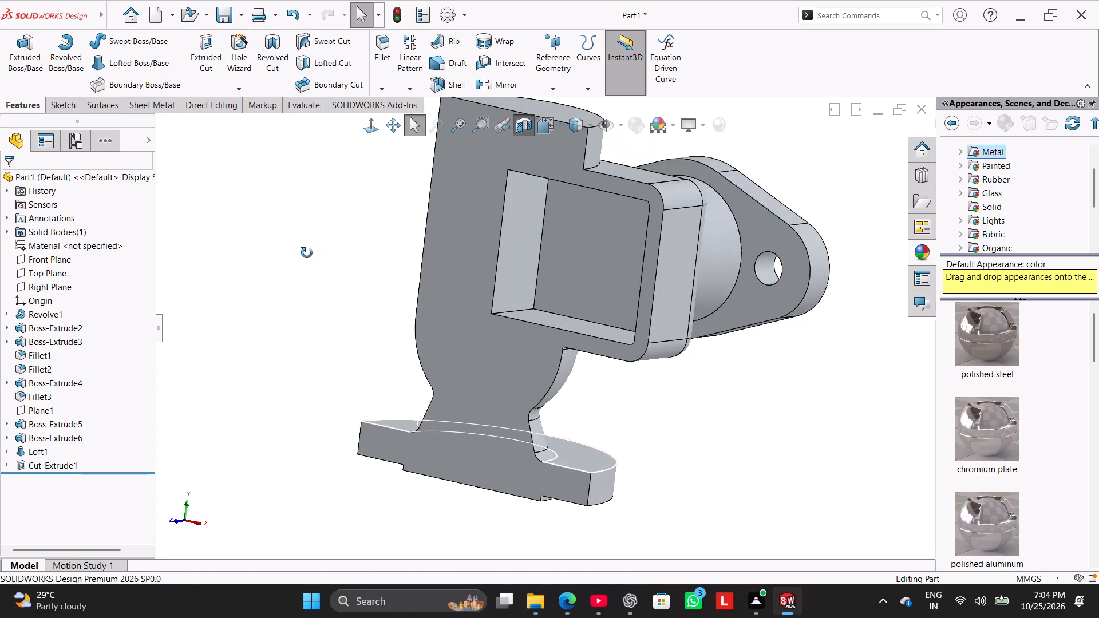
pyautogui.moveTo(307, 253); pyautogui.dragTo(317, 330, button='middle')
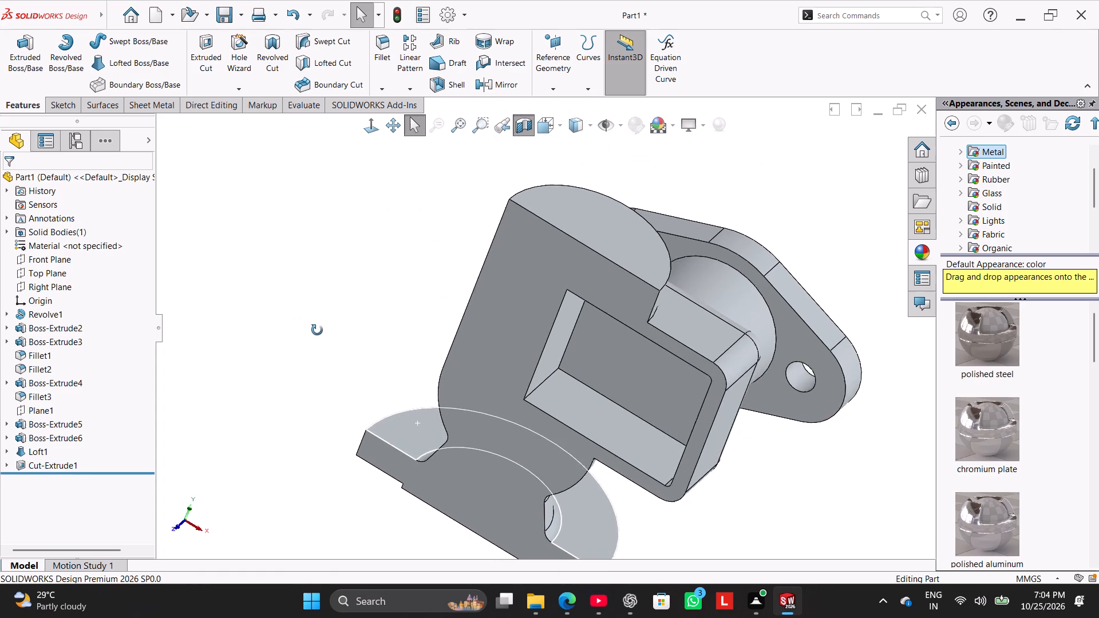
pyautogui.moveTo(317, 330); pyautogui.dragTo(308, 326, button='middle')
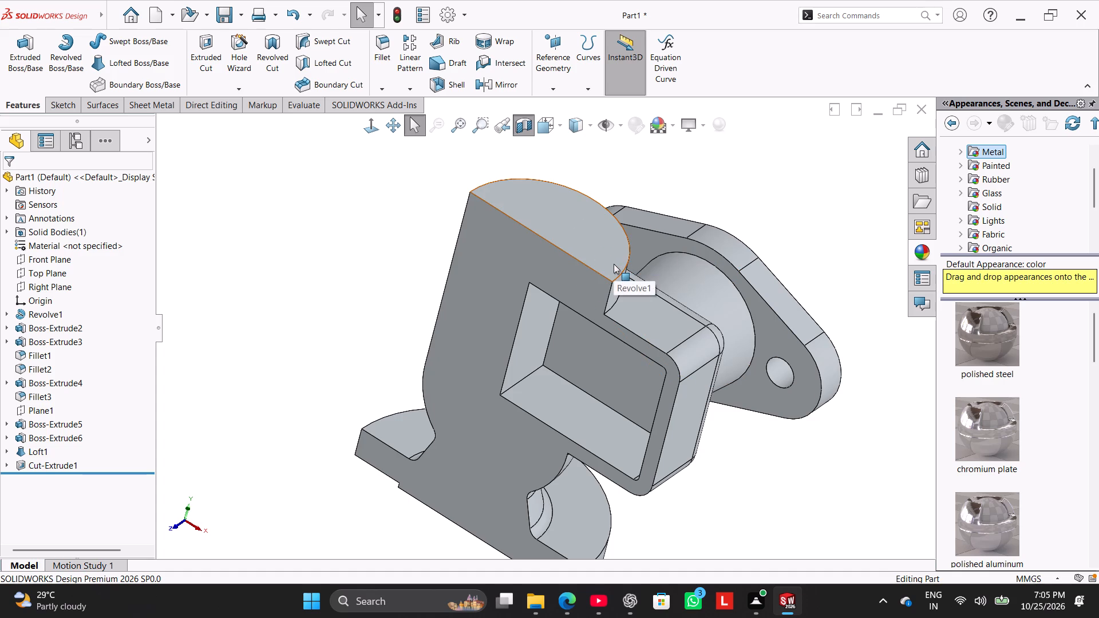
pyautogui.moveTo(535, 52); pyautogui.dragTo(540, 51)
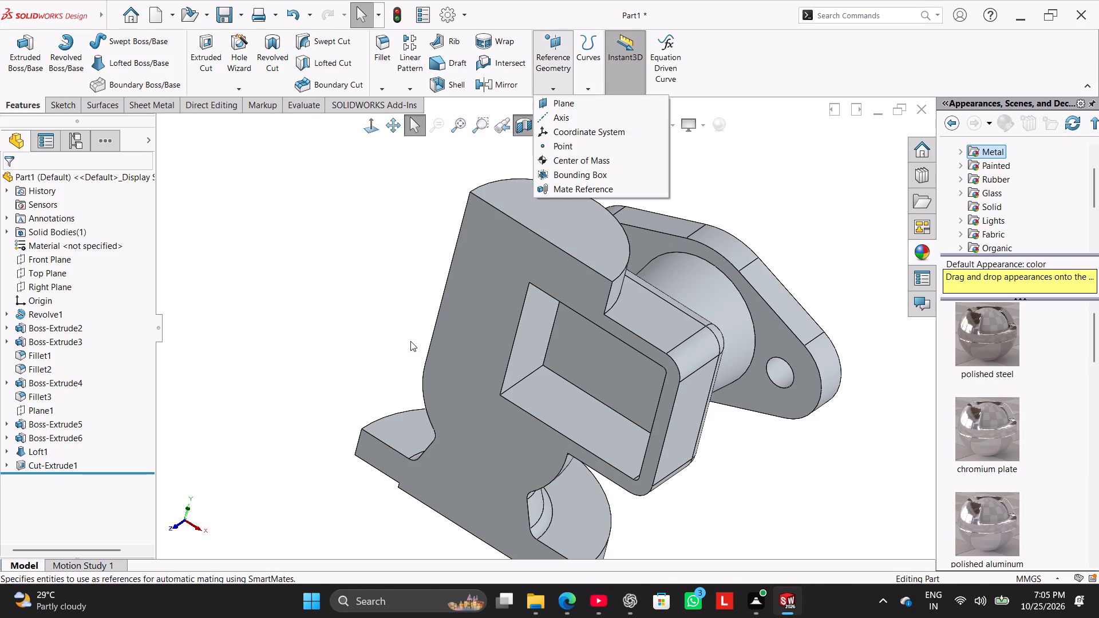
pyautogui.click(575, 104)
pyautogui.moveTo(339, 414); pyautogui.dragTo(373, 319, button='middle')
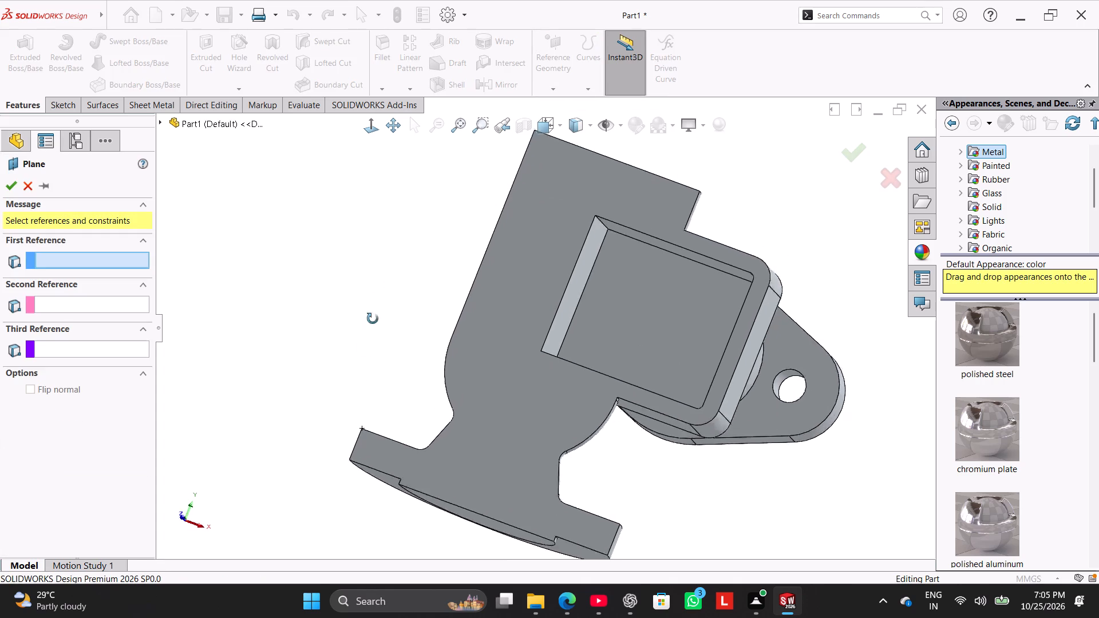
pyautogui.moveTo(373, 319); pyautogui.dragTo(379, 281, button='middle')
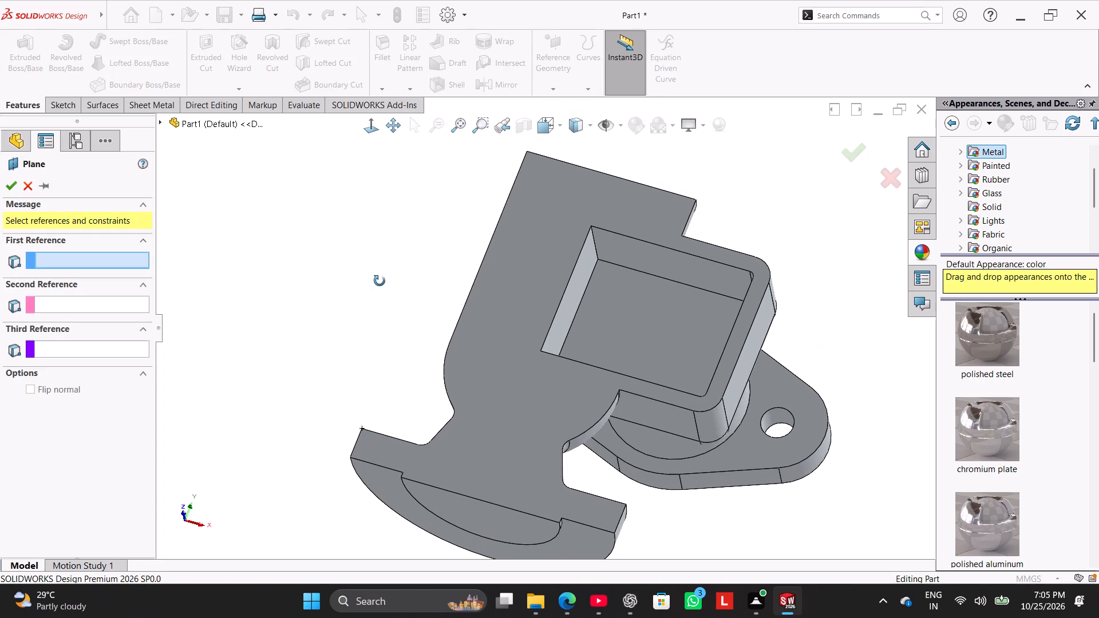
pyautogui.moveTo(379, 281); pyautogui.dragTo(400, 288, button='middle')
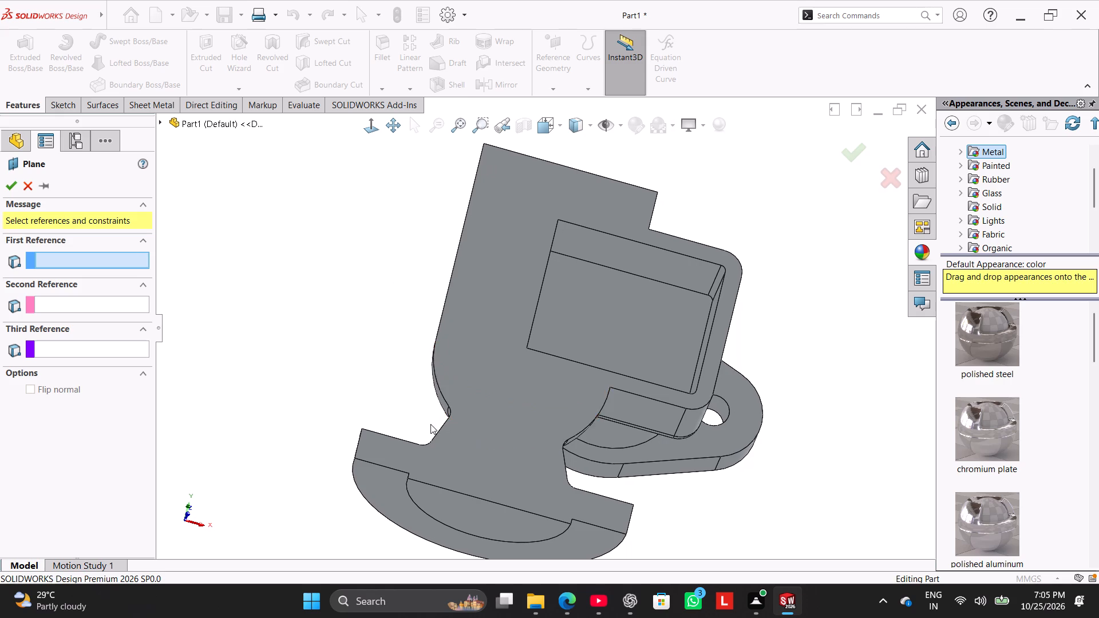
pyautogui.moveTo(390, 397); pyautogui.dragTo(374, 379, button='middle')
pyautogui.click(561, 529)
pyautogui.moveTo(346, 385); pyautogui.dragTo(307, 500, button='middle')
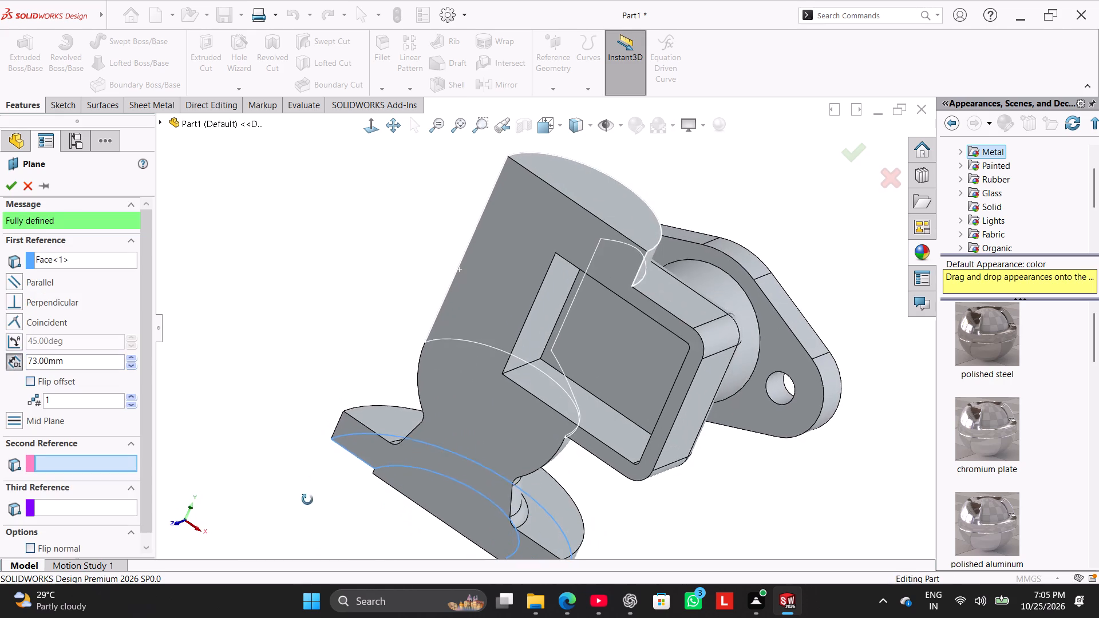
pyautogui.moveTo(307, 500); pyautogui.dragTo(307, 526, button='middle')
pyautogui.moveTo(312, 425); pyautogui.dragTo(301, 460, button='middle')
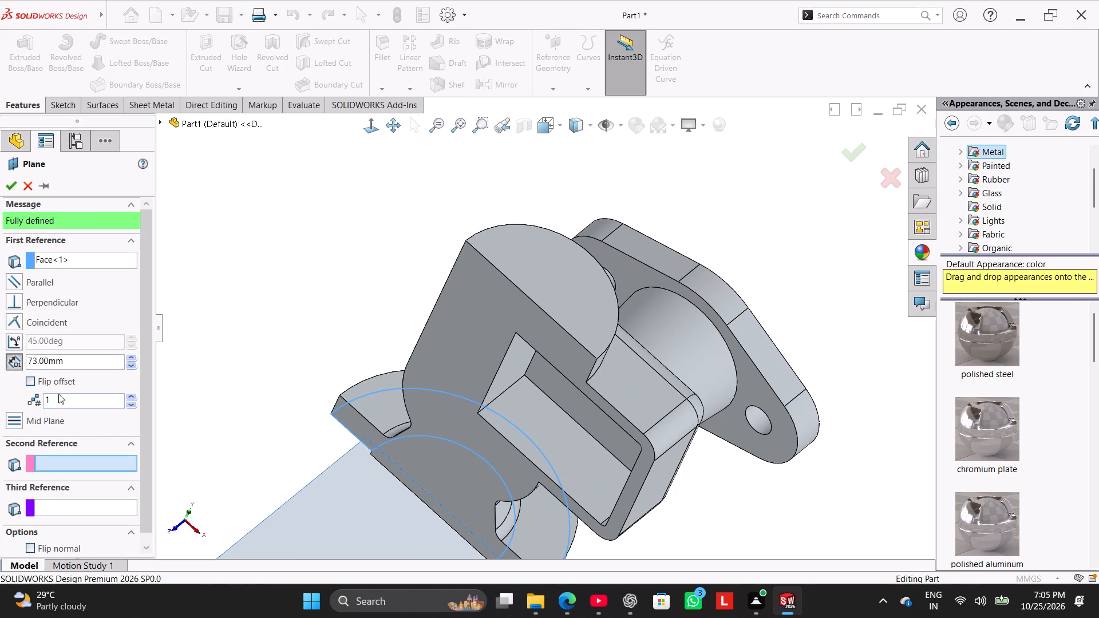
pyautogui.click(35, 385)
pyautogui.moveTo(240, 451); pyautogui.dragTo(306, 405, button='middle')
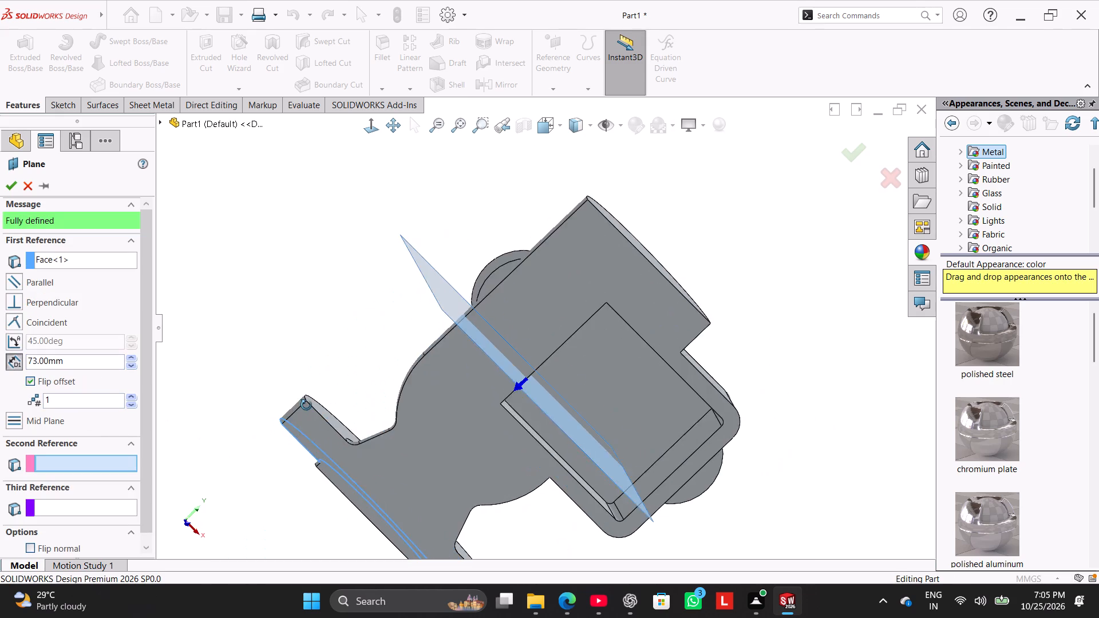
pyautogui.moveTo(306, 405); pyautogui.dragTo(297, 401, button='middle')
pyautogui.doubleClick(80, 365)
pyautogui.write('86')
pyautogui.press('Return')
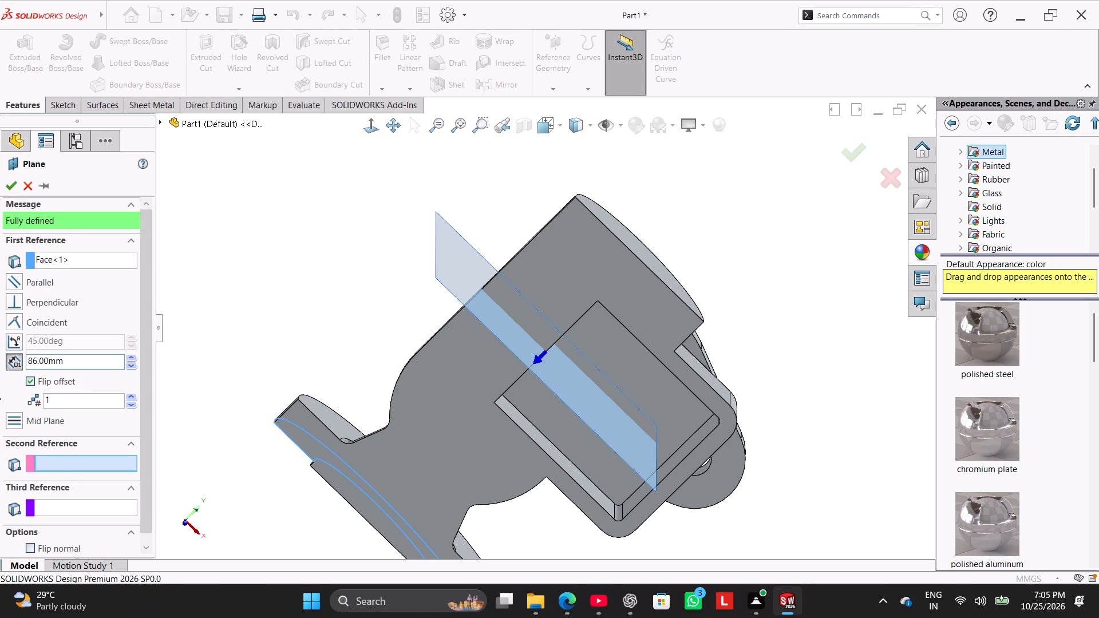
pyautogui.click(9, 184)
pyautogui.click(282, 251)
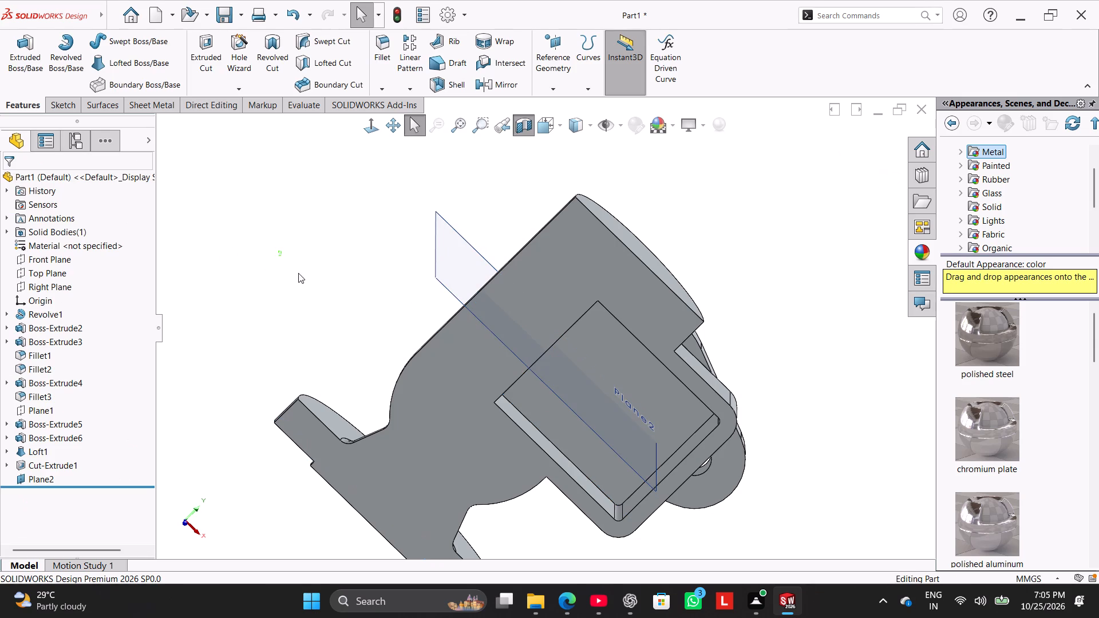
# Start a sketch on the new offset plane and draw a circle of about 25.75 mm radius centred on the origin.
pyautogui.moveTo(357, 274); pyautogui.dragTo(317, 279, button='middle')
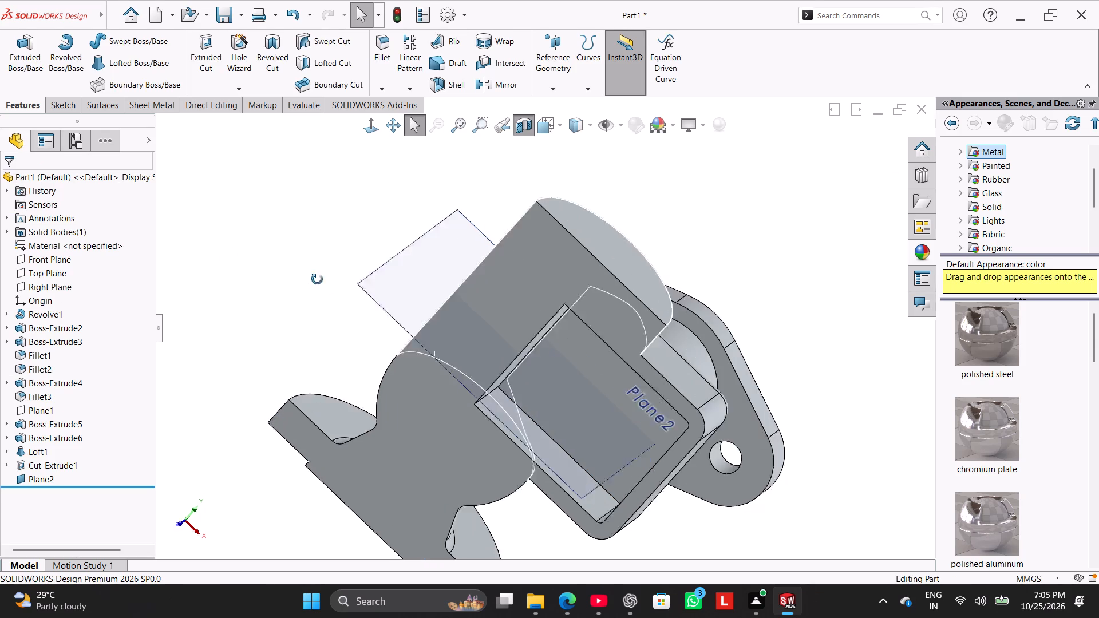
pyautogui.moveTo(317, 279); pyautogui.dragTo(290, 263, button='middle')
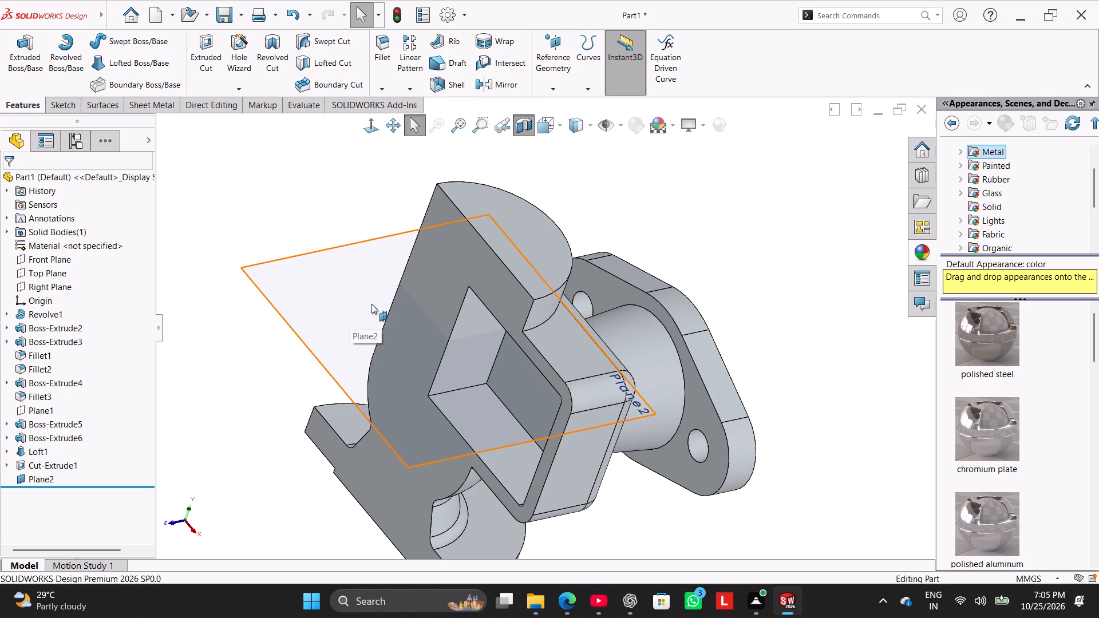
pyautogui.rightClick(371, 304)
pyautogui.click(405, 286)
pyautogui.click(299, 426)
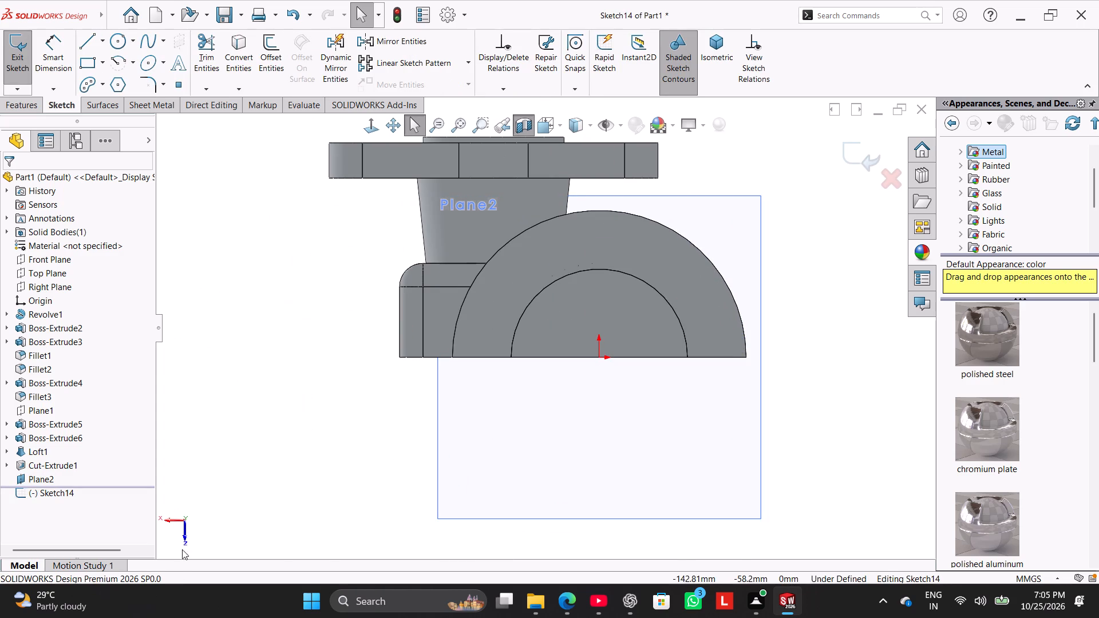
pyautogui.click(117, 43)
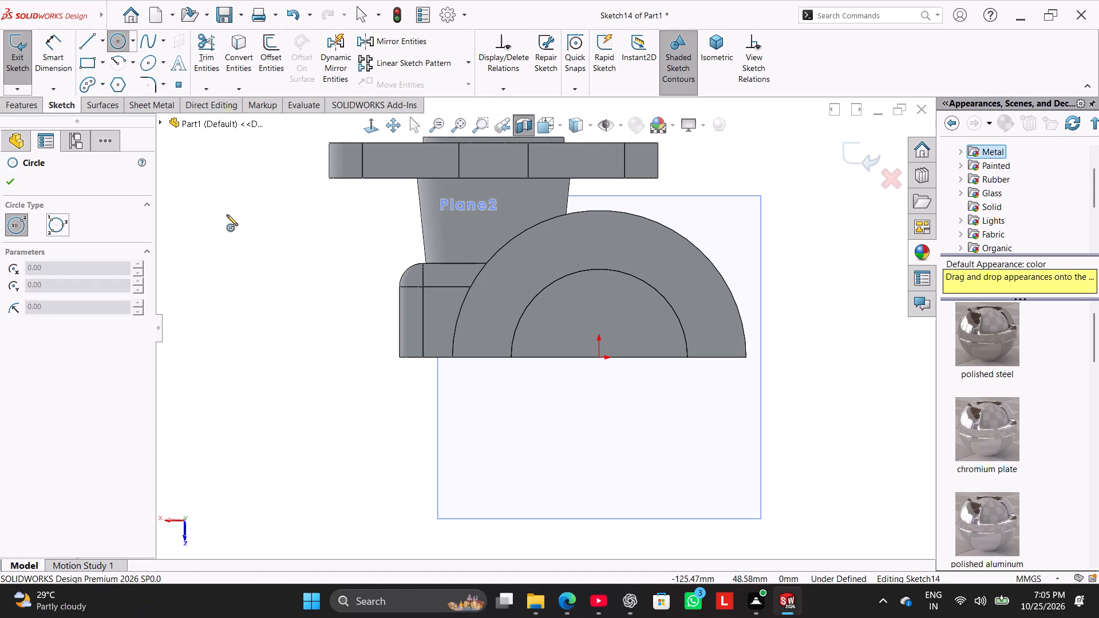
pyautogui.click(366, 118)
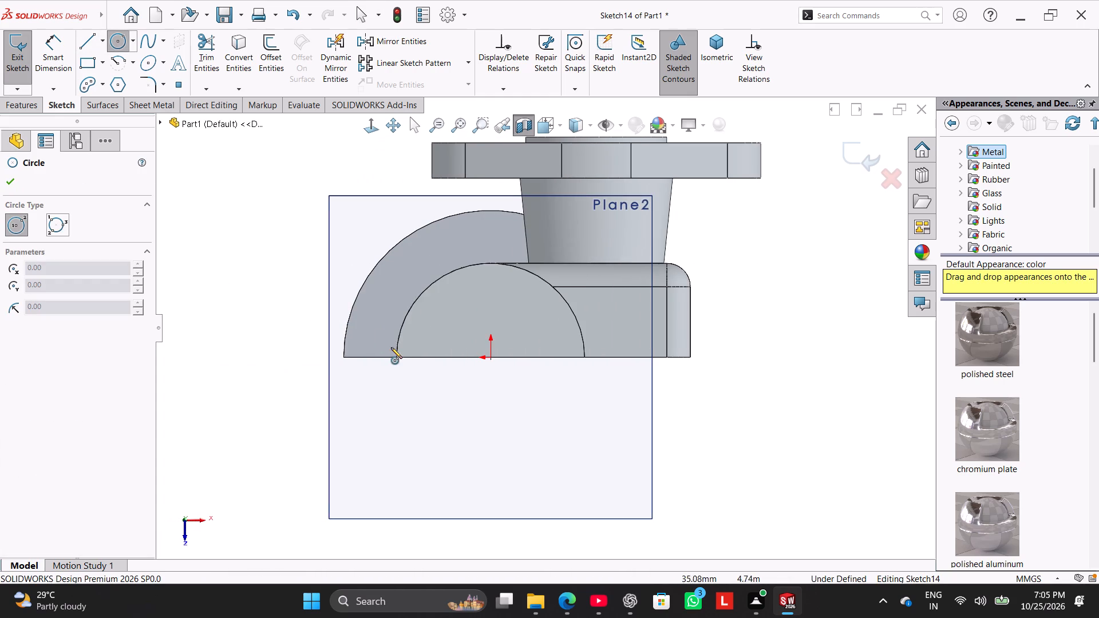
pyautogui.click(493, 356)
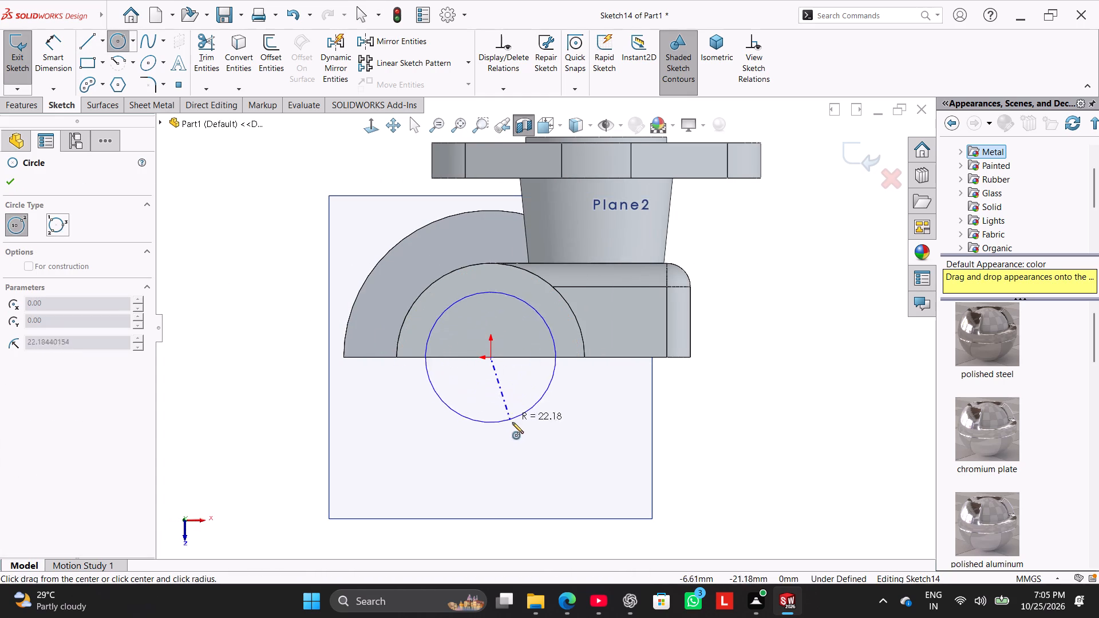
pyautogui.moveTo(514, 429); pyautogui.dragTo(507, 427)
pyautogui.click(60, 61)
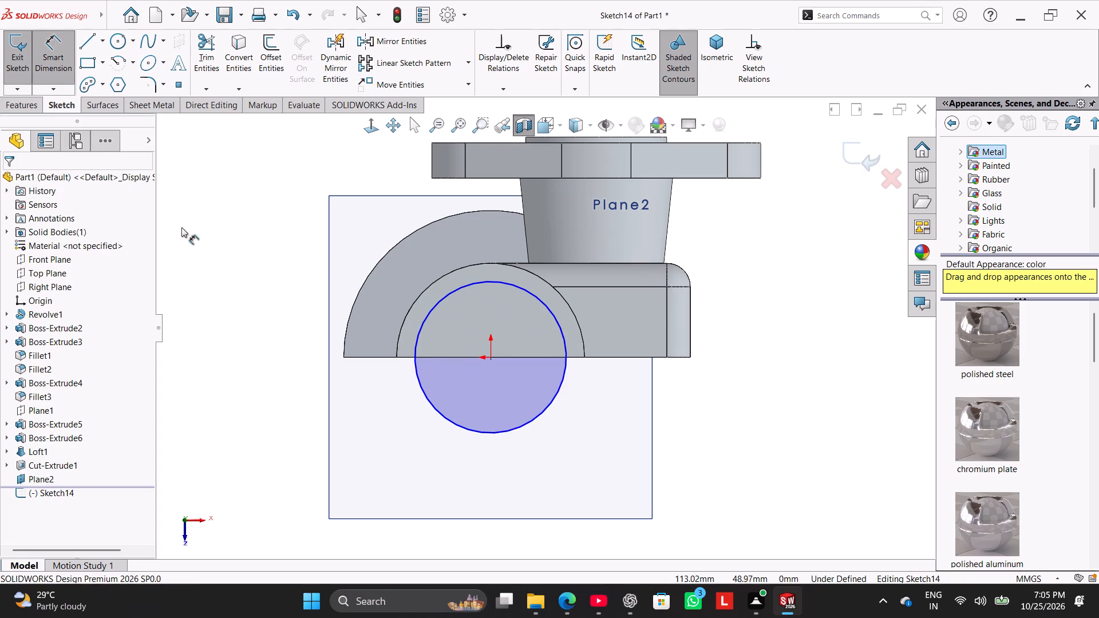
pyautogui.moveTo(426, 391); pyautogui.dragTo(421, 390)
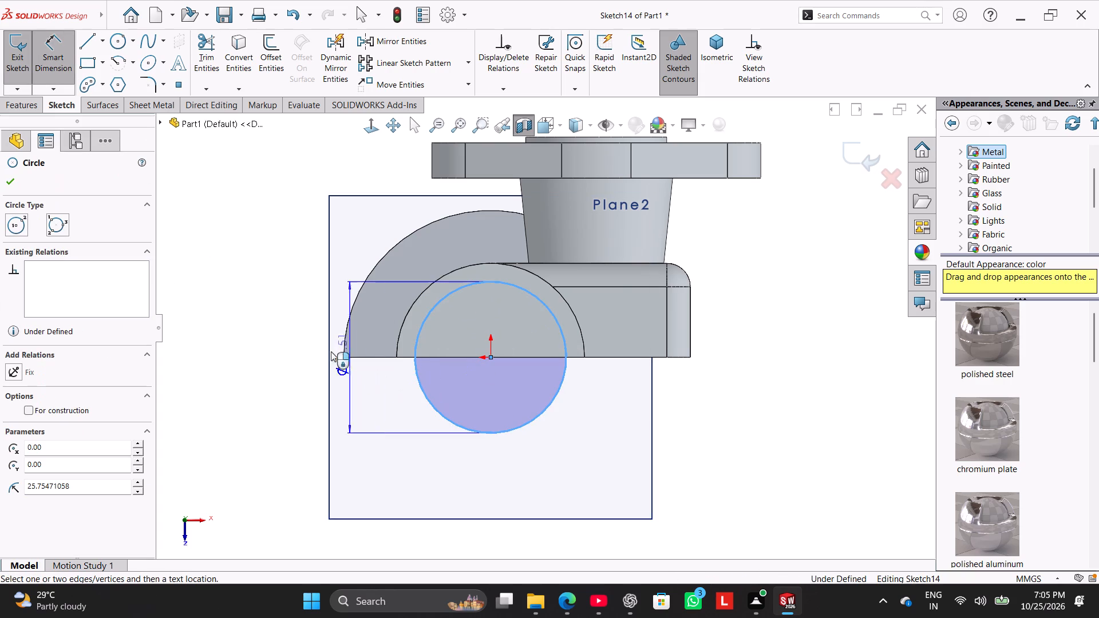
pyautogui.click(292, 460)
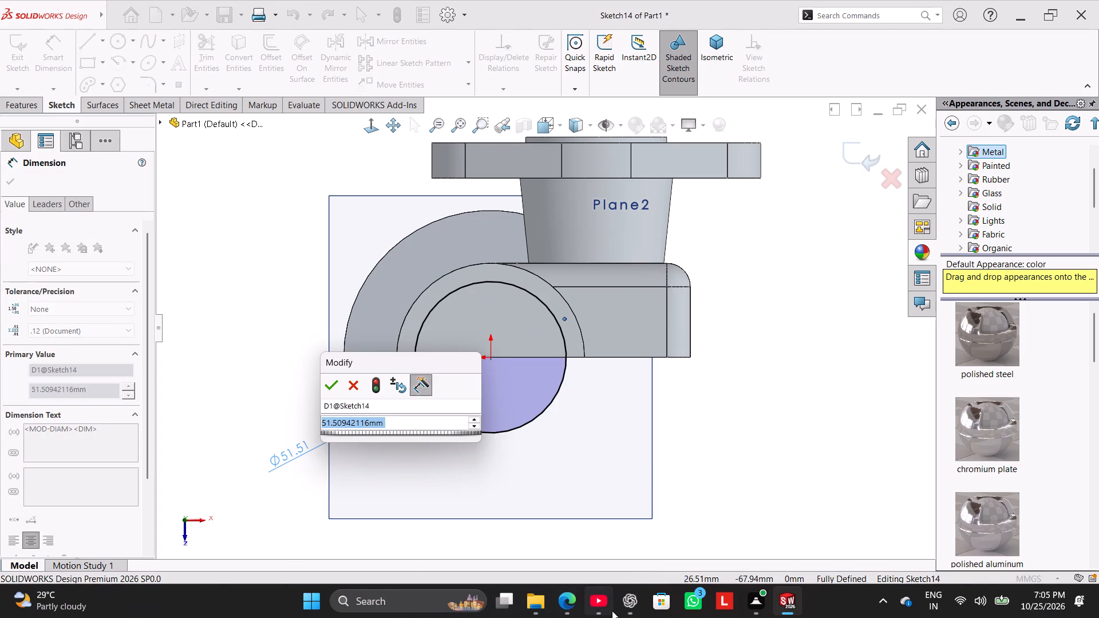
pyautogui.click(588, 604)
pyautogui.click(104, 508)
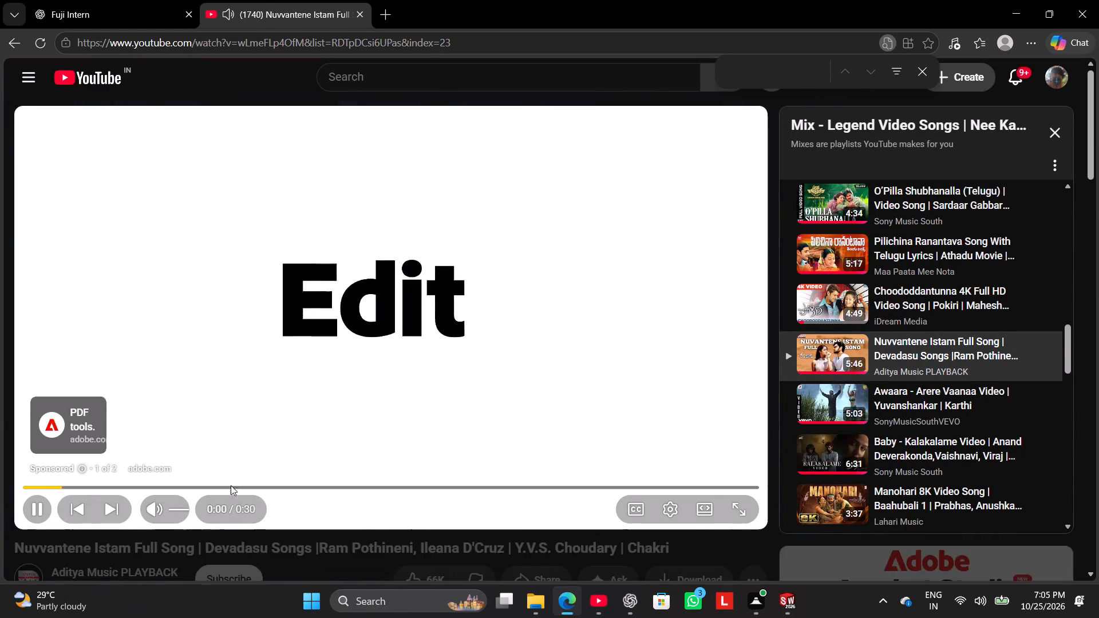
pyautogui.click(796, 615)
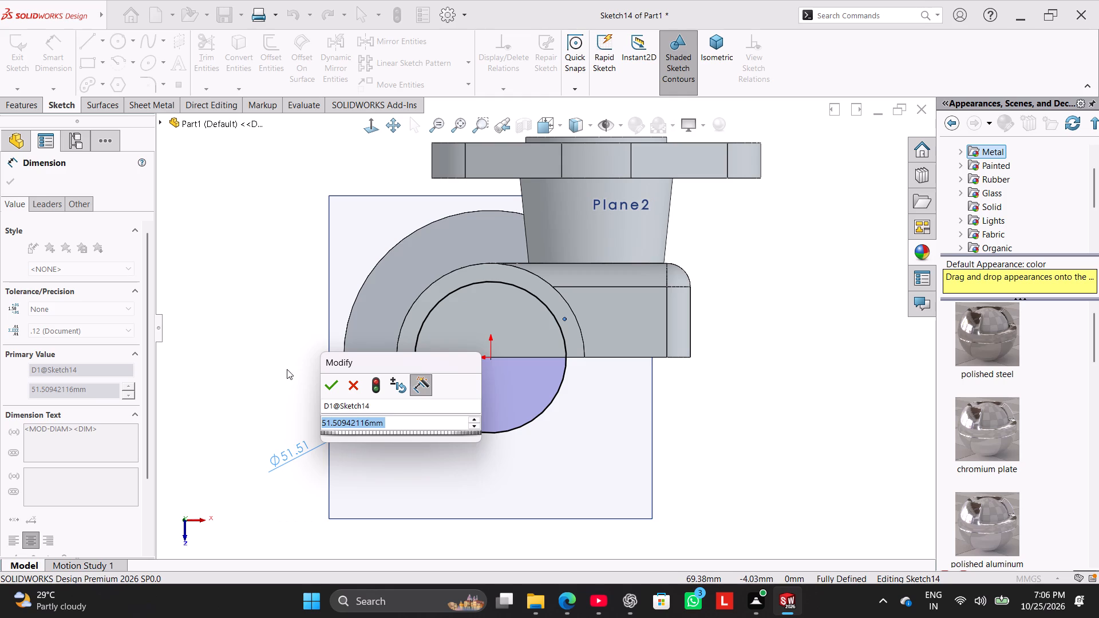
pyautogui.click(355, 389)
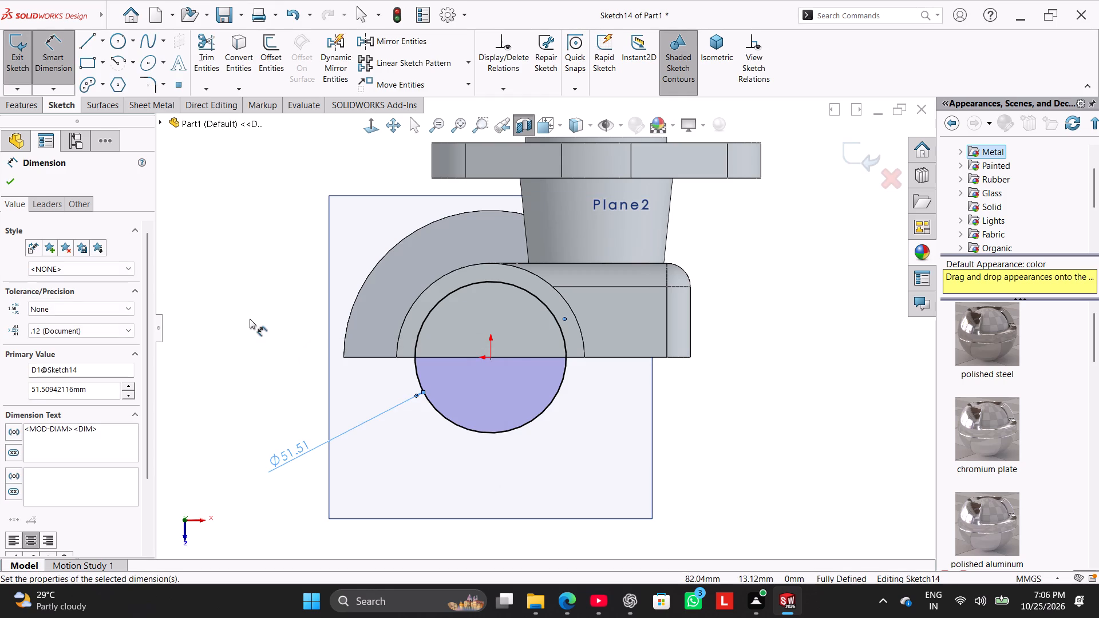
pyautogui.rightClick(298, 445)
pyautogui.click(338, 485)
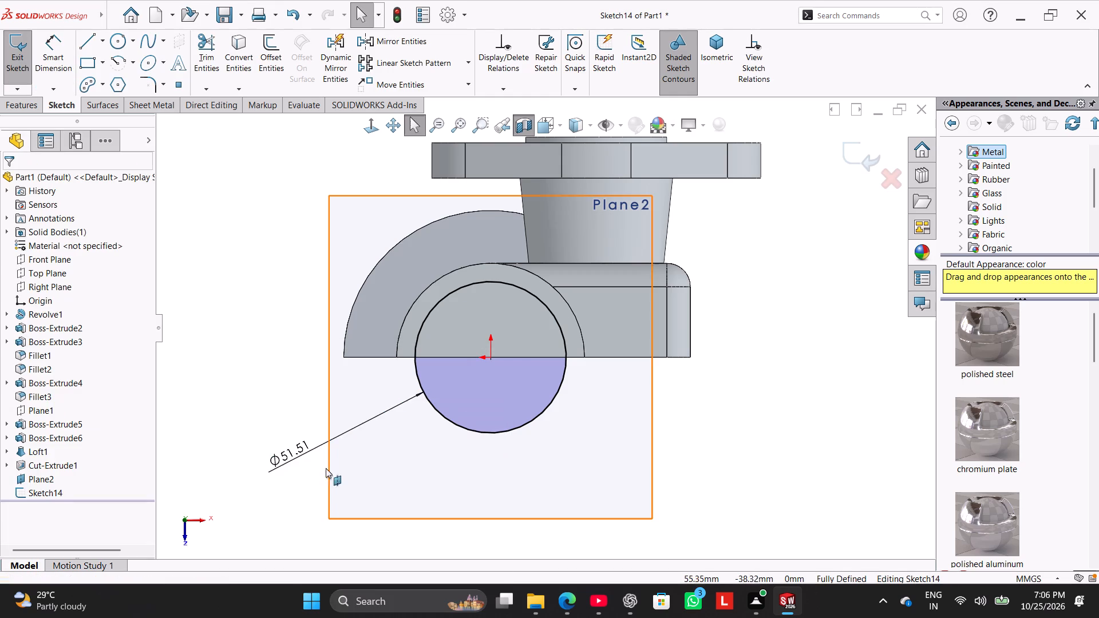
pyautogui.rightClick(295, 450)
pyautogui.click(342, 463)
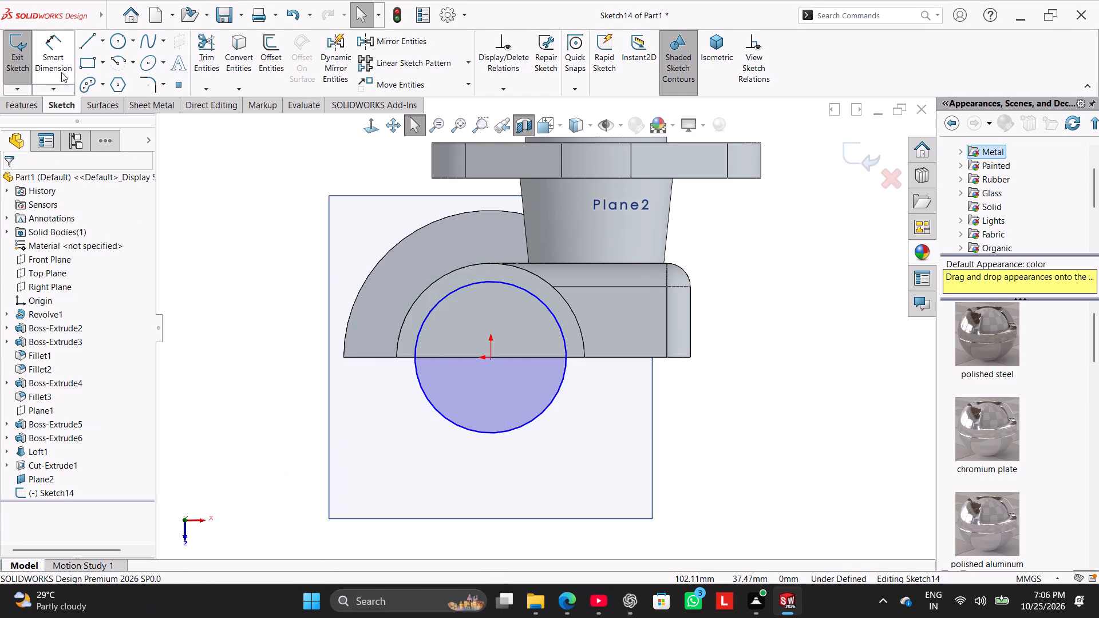
# Dimension the gap between the circle and the main body's outer circular edge to 6 mm.
pyautogui.click(56, 58)
pyautogui.click(444, 302)
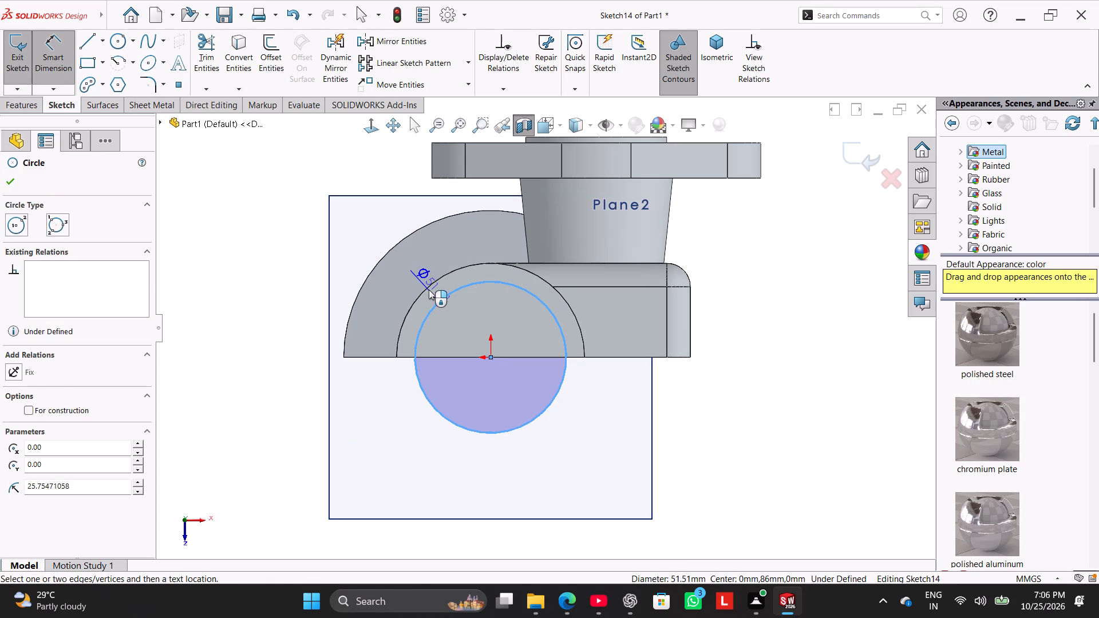
pyautogui.click(429, 288)
pyautogui.click(276, 385)
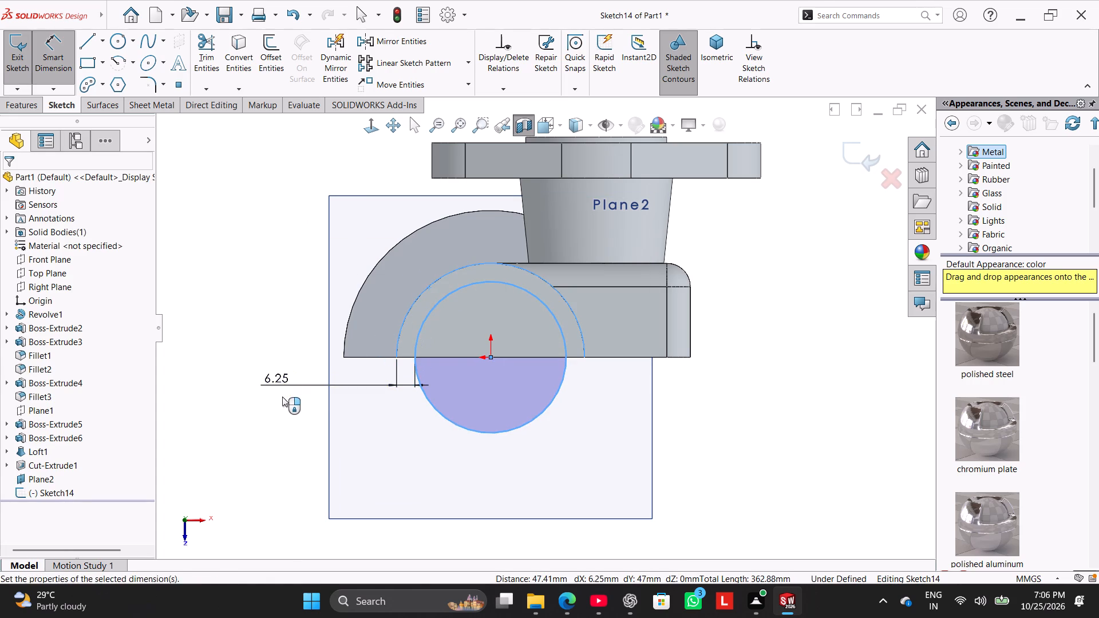
pyautogui.press('6')
pyautogui.press('Return')
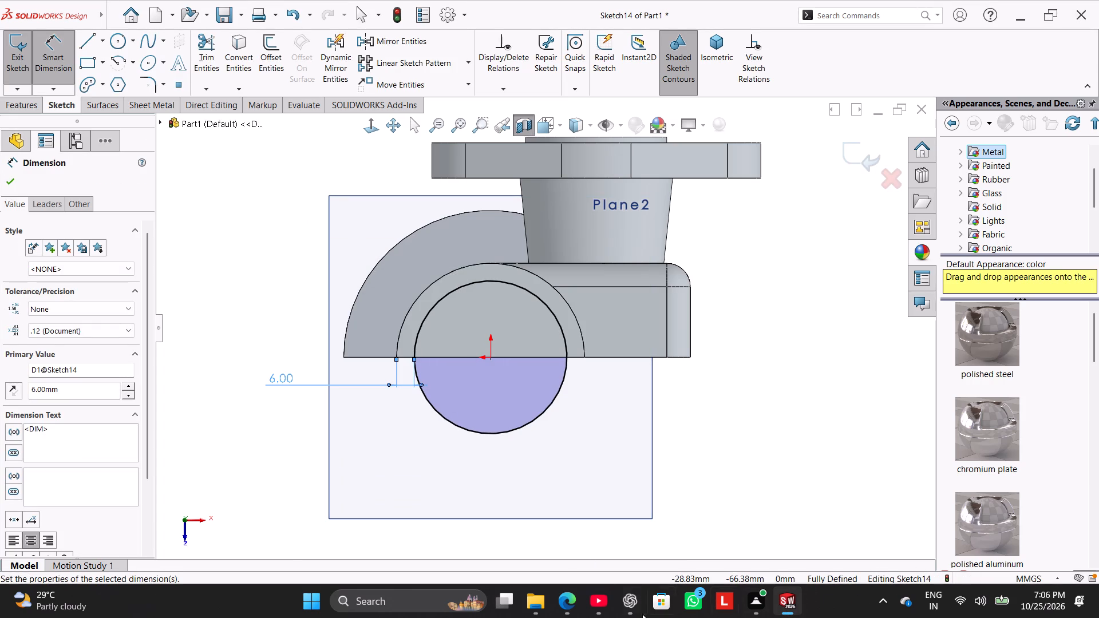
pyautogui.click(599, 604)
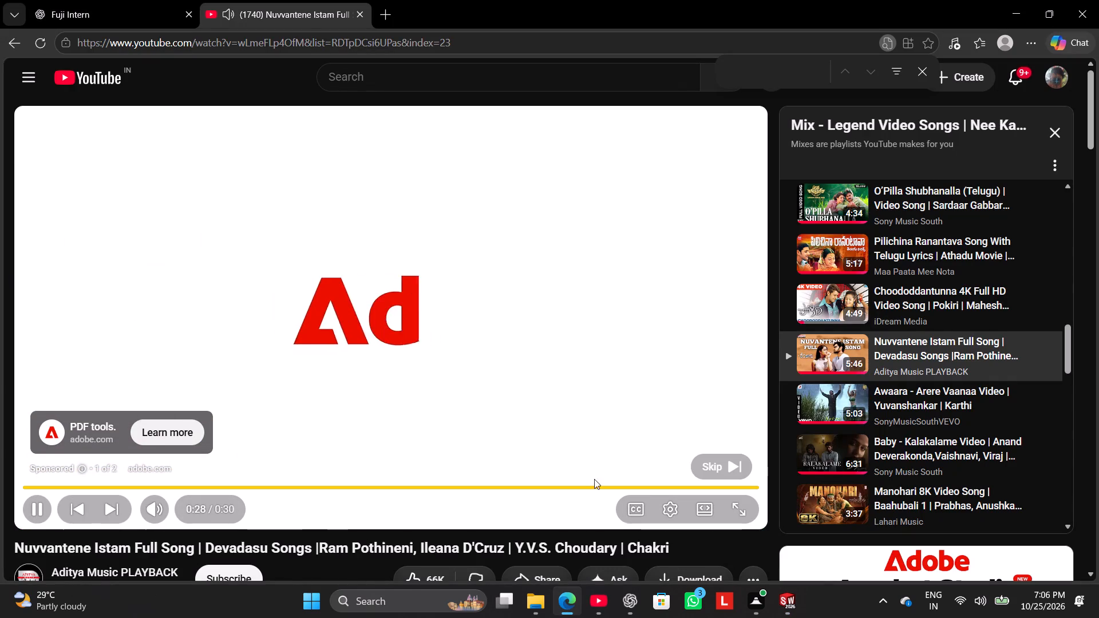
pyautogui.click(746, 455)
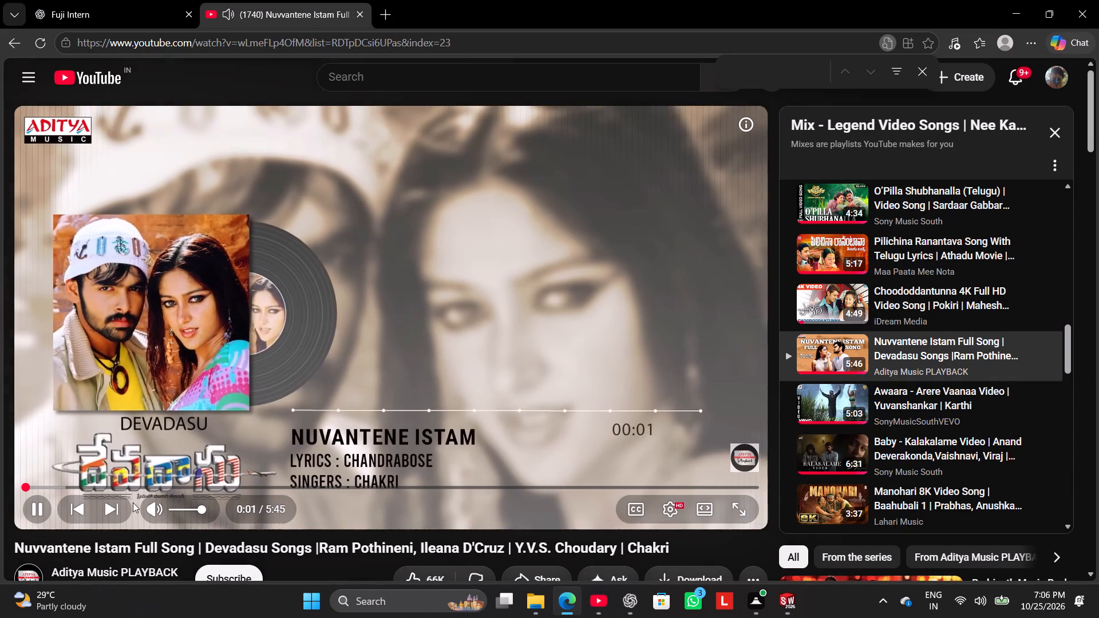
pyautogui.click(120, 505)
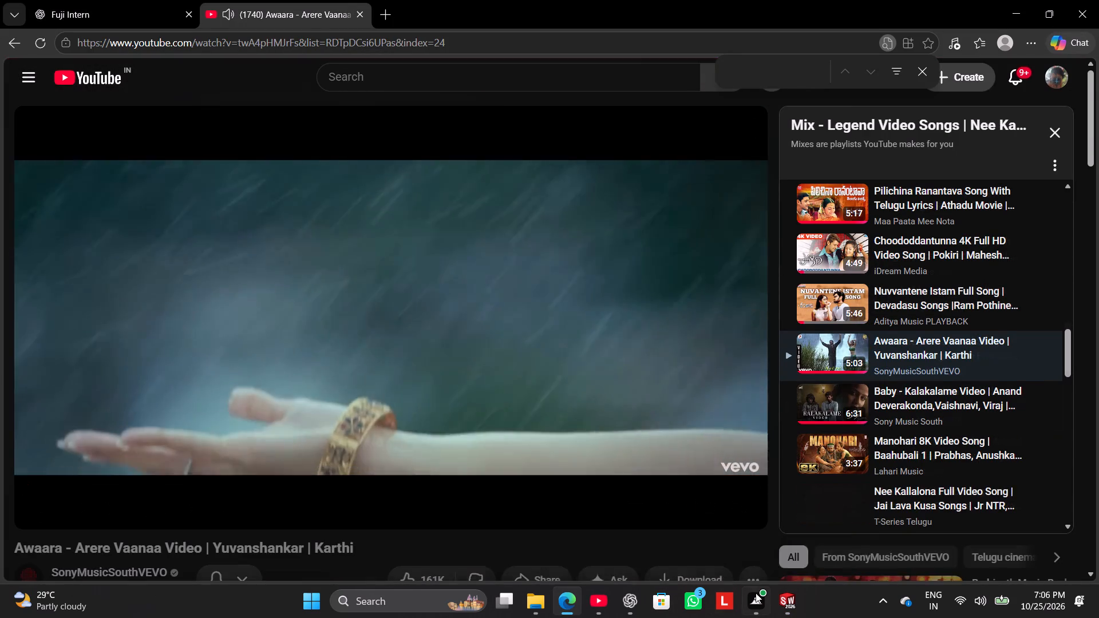
# Switch back to SolidWorks and cut-extrude the dimensioned circle 52 mm with a Mid Plane end condition to bore the main body.
pyautogui.click(790, 601)
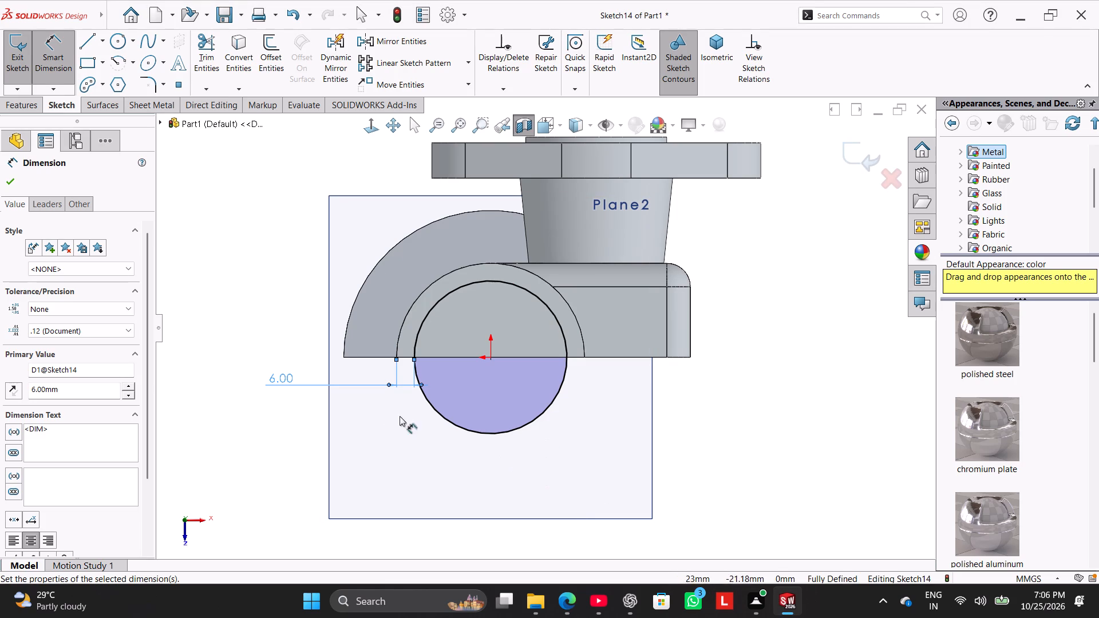
pyautogui.click(720, 82)
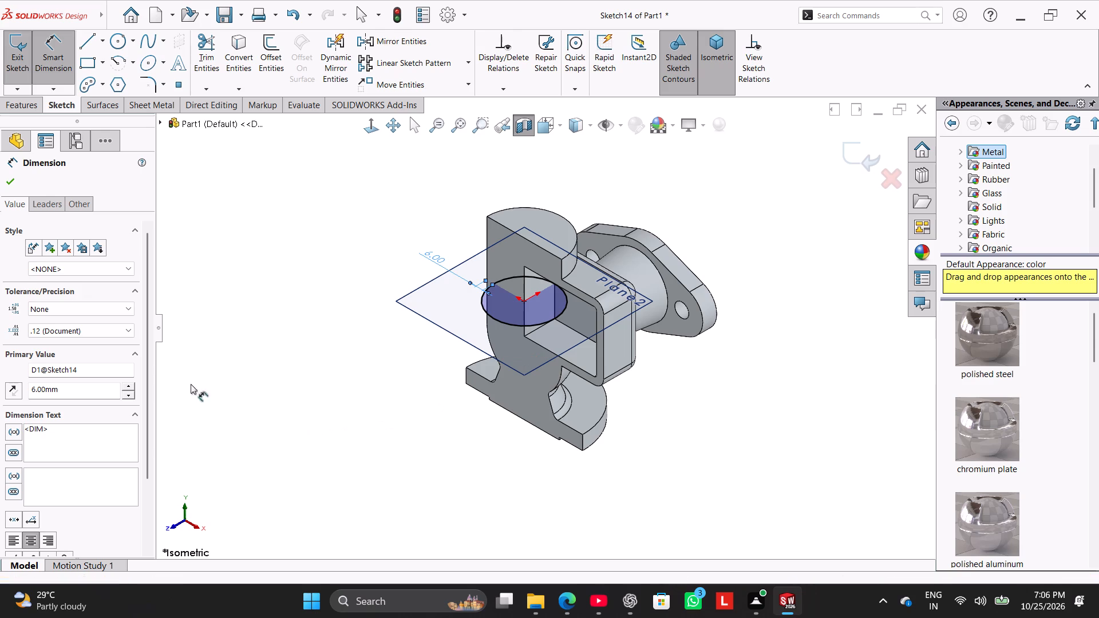
pyautogui.click(25, 102)
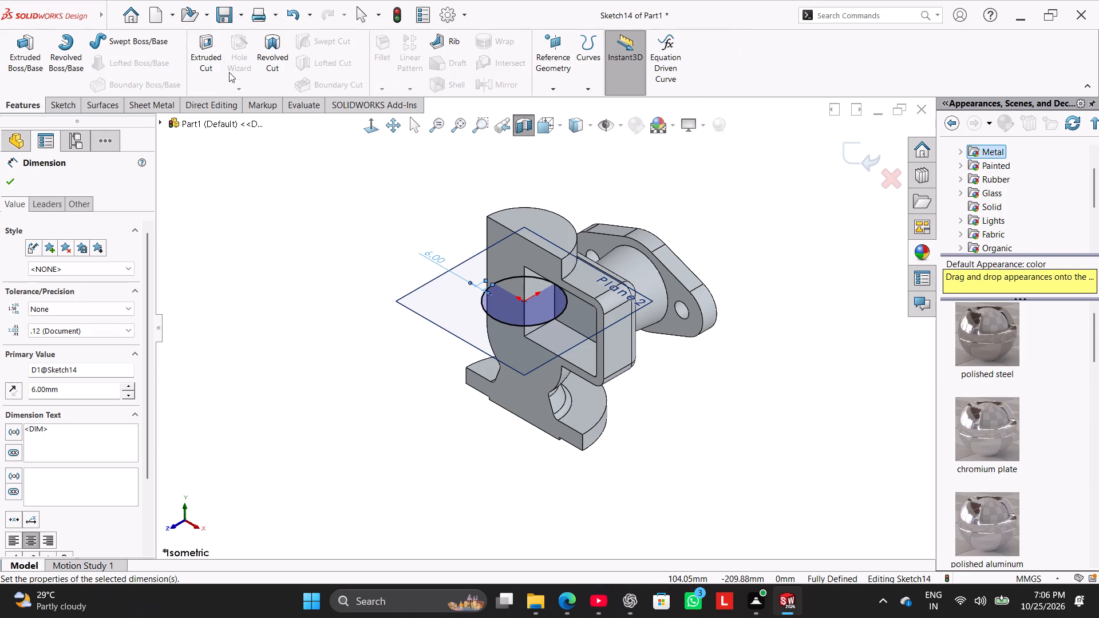
pyautogui.click(210, 67)
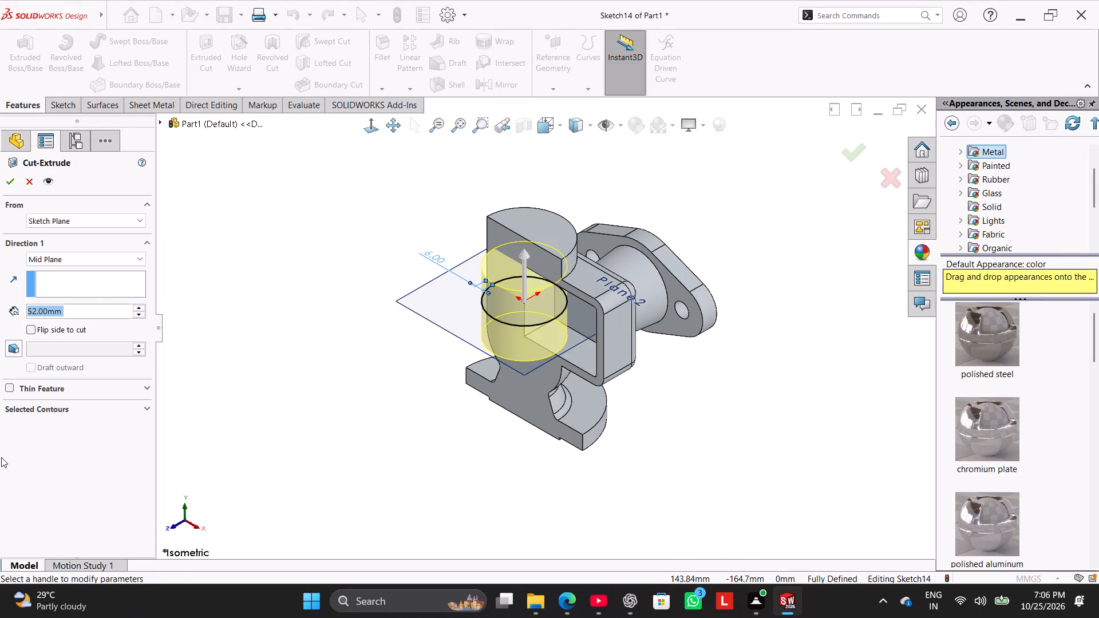
pyautogui.moveTo(342, 404); pyautogui.dragTo(379, 381, button='middle')
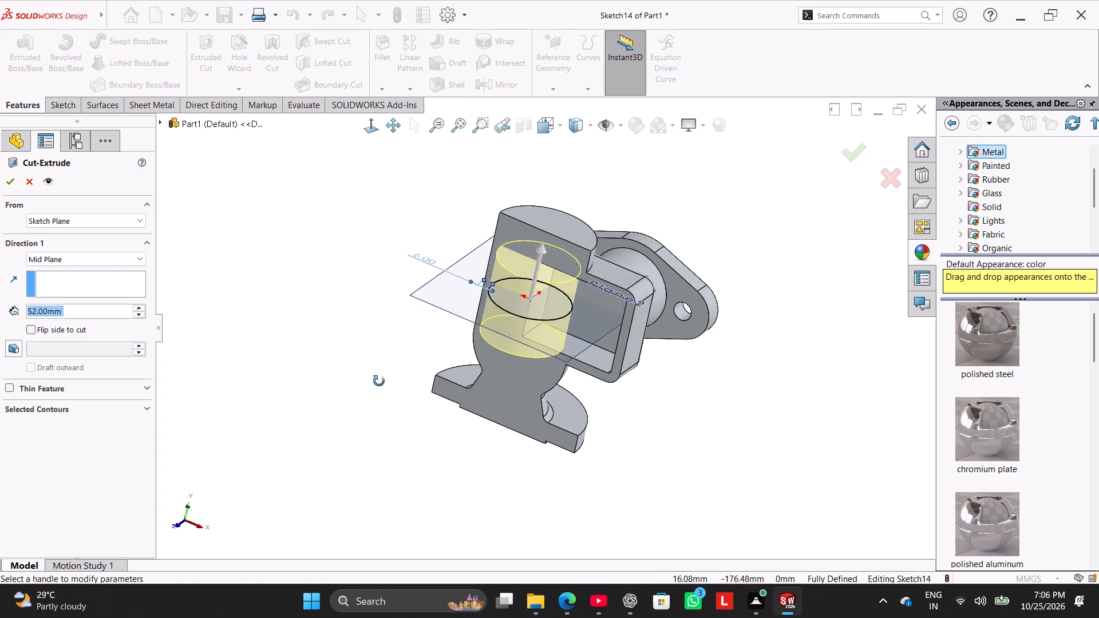
pyautogui.moveTo(379, 381); pyautogui.dragTo(335, 304, button='middle')
pyautogui.moveTo(359, 264); pyautogui.dragTo(332, 304, button='right')
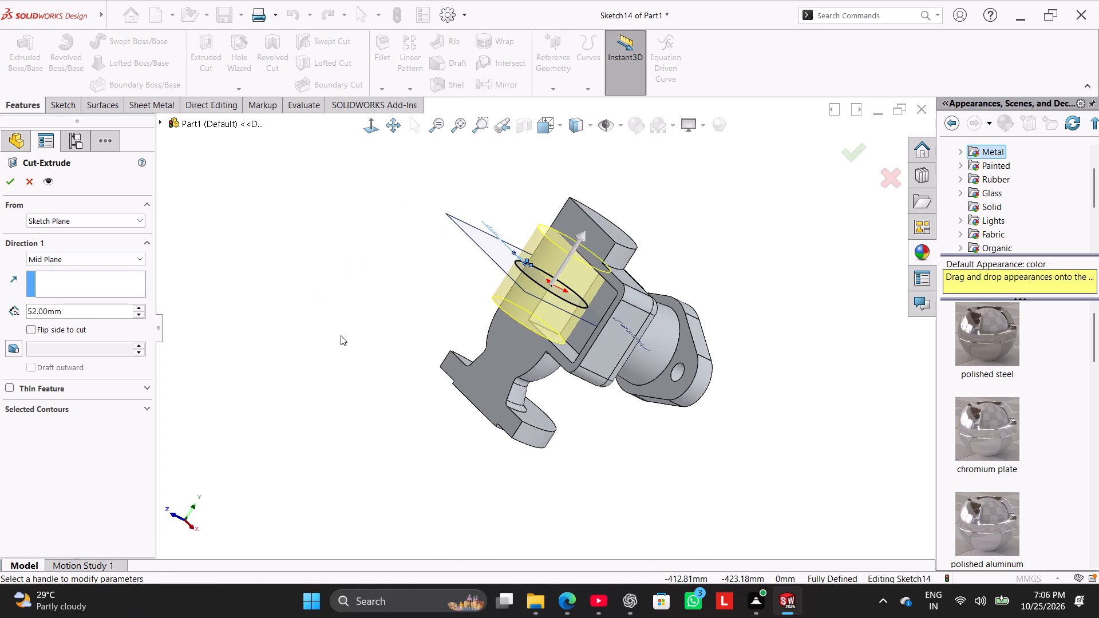
pyautogui.moveTo(340, 336); pyautogui.dragTo(435, 446, button='middle')
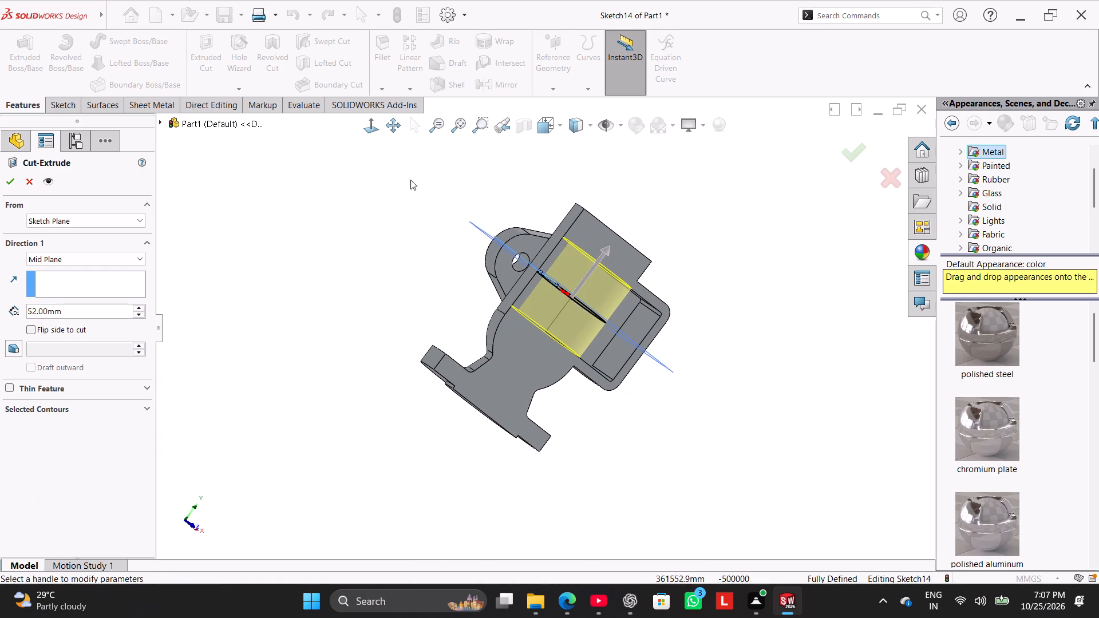
pyautogui.moveTo(396, 246); pyautogui.dragTo(328, 183, button='middle')
pyautogui.moveTo(352, 216); pyautogui.dragTo(328, 183, button='right')
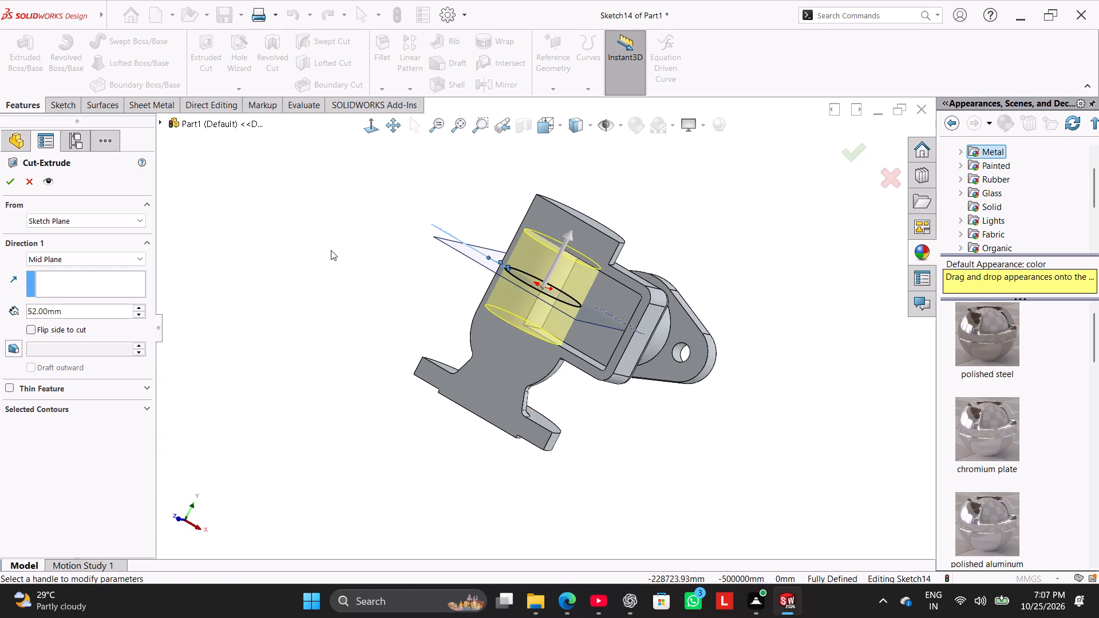
pyautogui.moveTo(331, 249); pyautogui.dragTo(367, 300, button='middle')
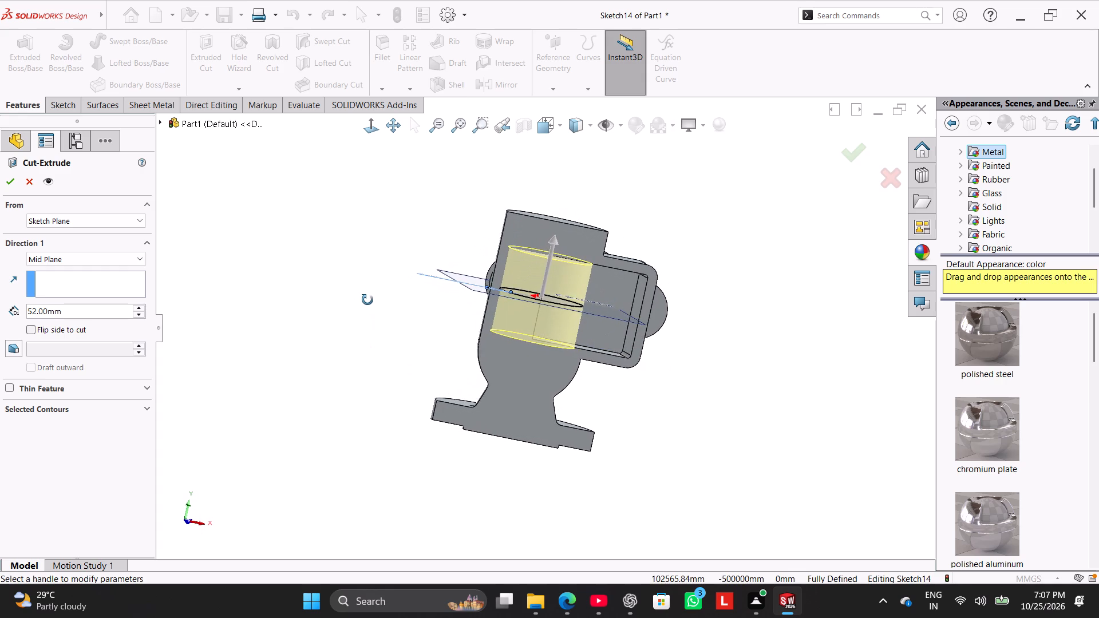
pyautogui.moveTo(367, 300); pyautogui.dragTo(380, 307, button='middle')
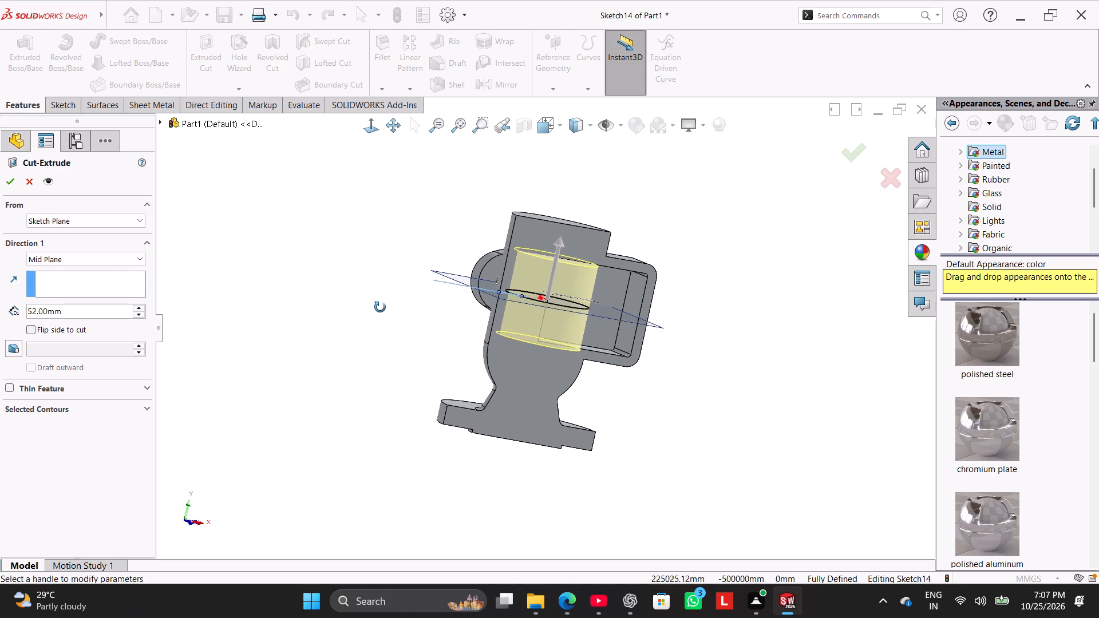
pyautogui.moveTo(380, 307); pyautogui.dragTo(381, 303, button='middle')
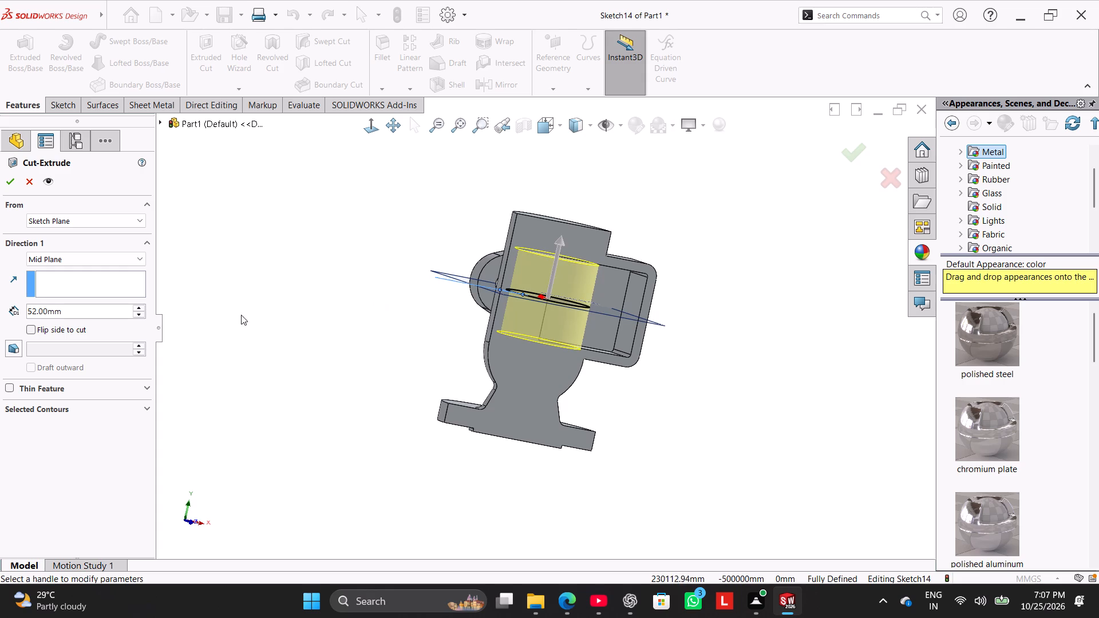
pyautogui.click(9, 184)
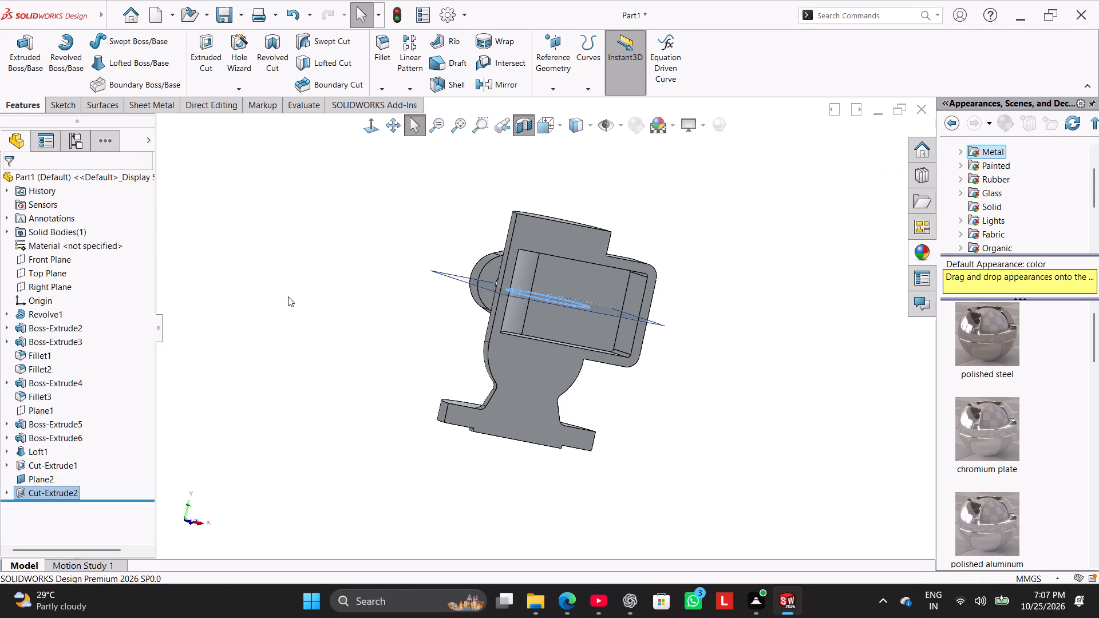
# Hide the offset reference plane that crosses the main body.
pyautogui.moveTo(299, 306); pyautogui.dragTo(239, 336, button='middle')
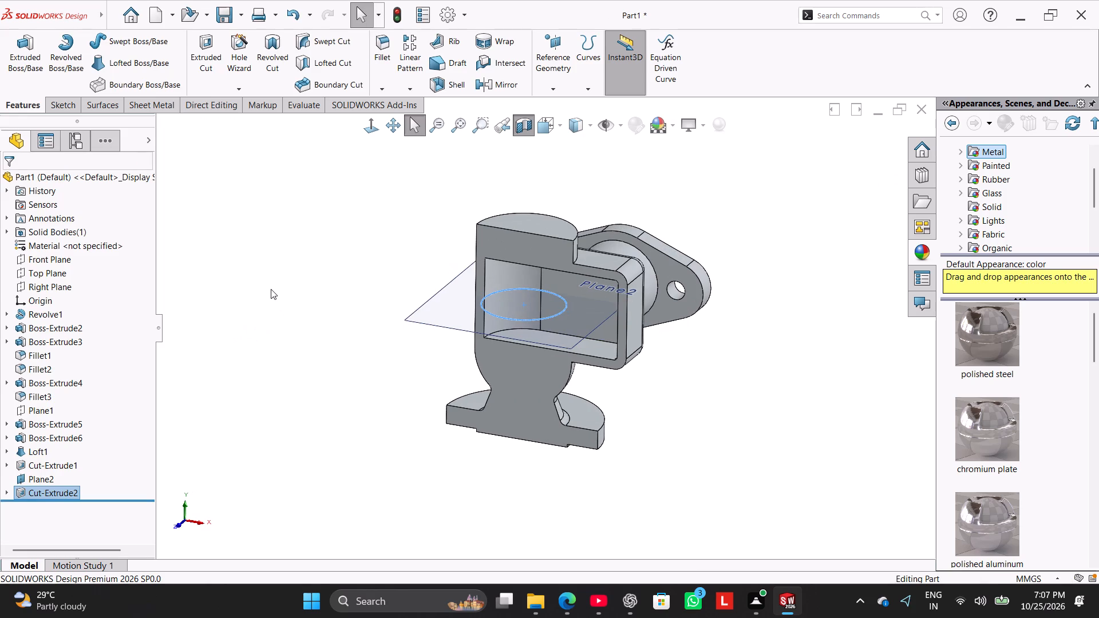
pyautogui.rightClick(460, 306)
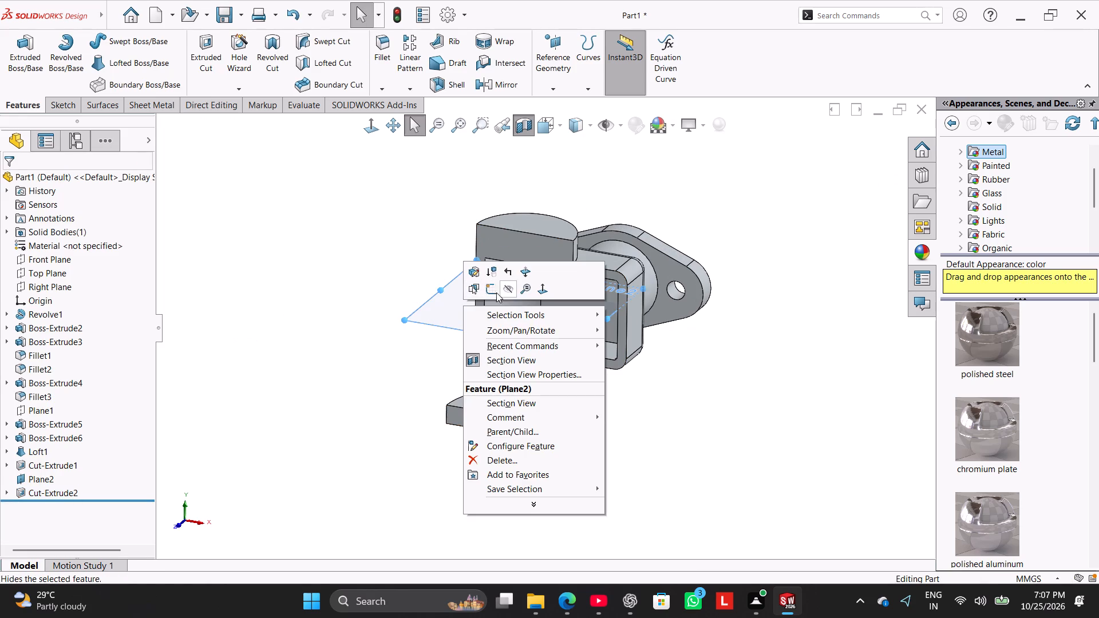
pyautogui.click(500, 289)
pyautogui.moveTo(398, 334); pyautogui.dragTo(475, 284, button='right')
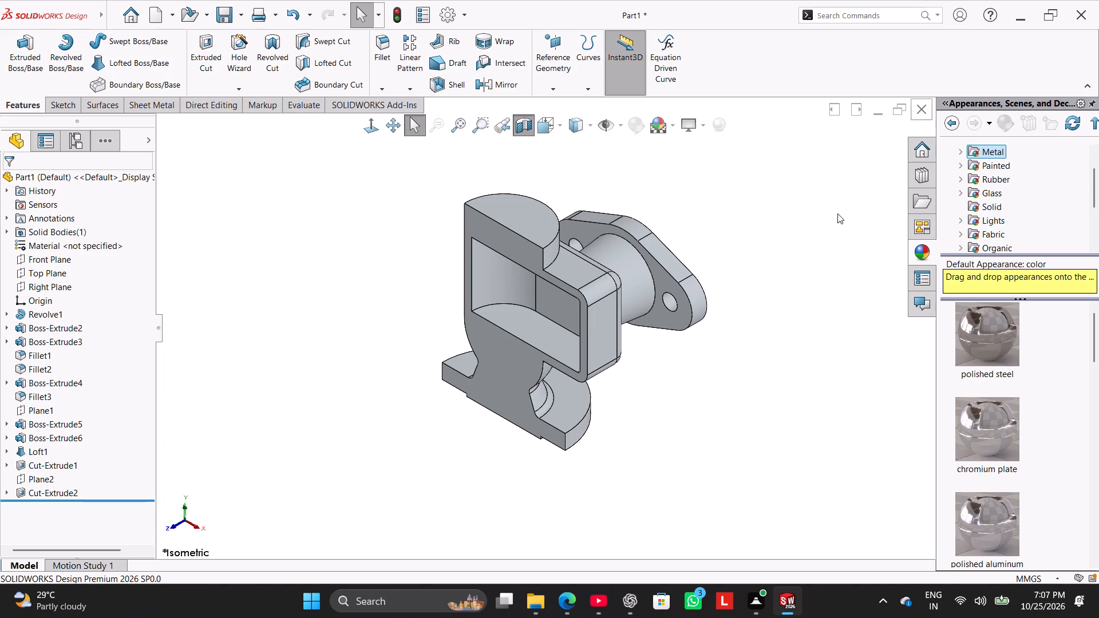
# Start a sketch on the circular end face at the two-hole side flange and draw a concentric circle of about 19.25 mm radius.
pyautogui.moveTo(836, 216); pyautogui.dragTo(707, 348, button='middle')
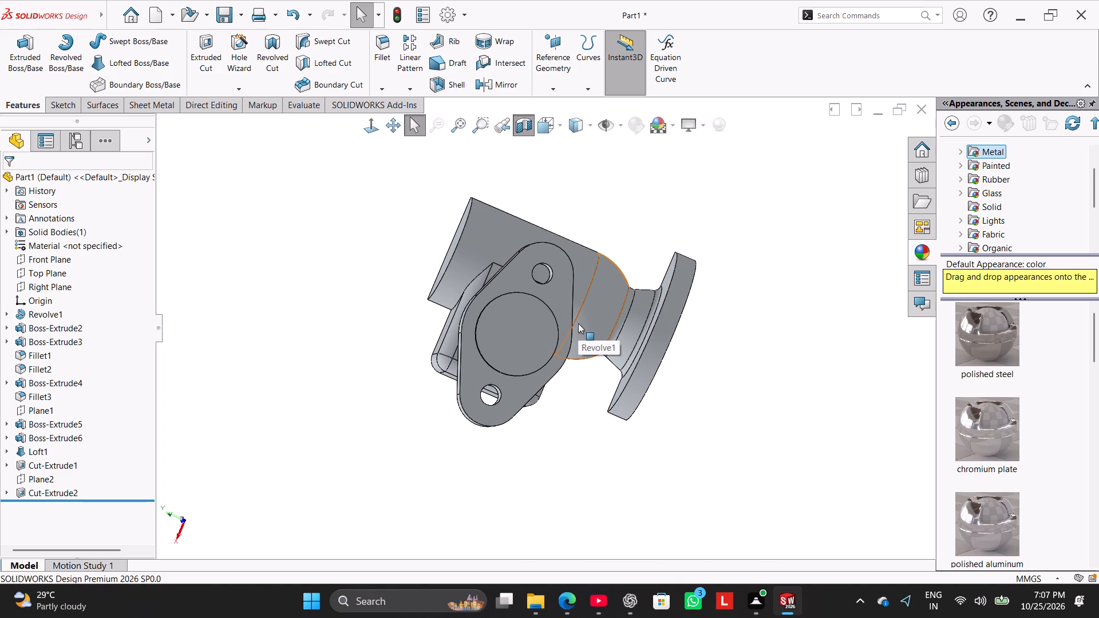
pyautogui.rightClick(501, 335)
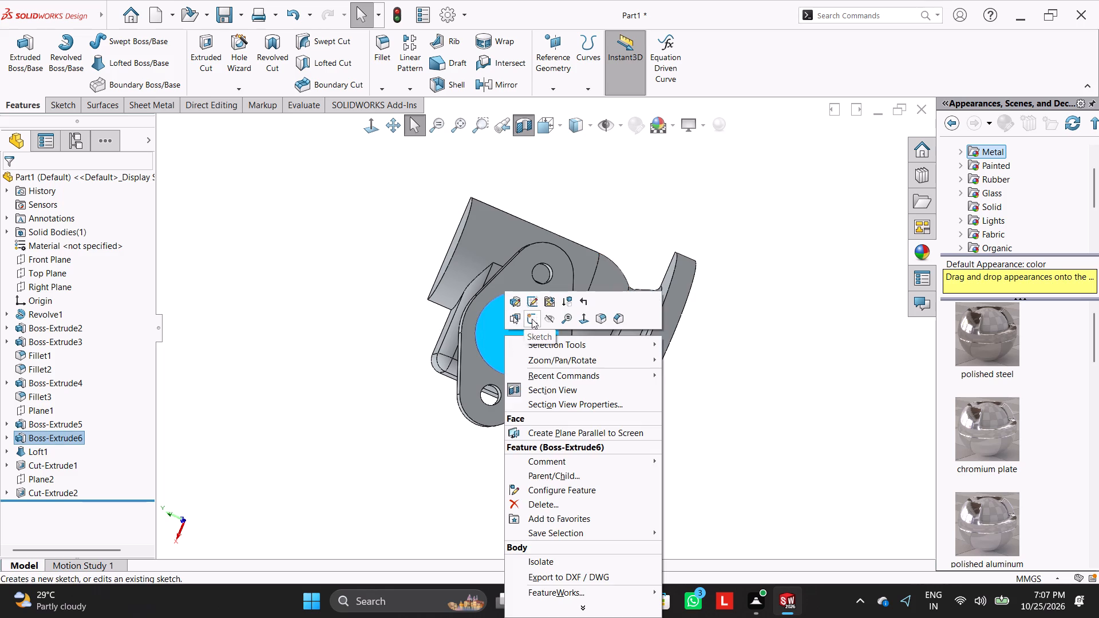
pyautogui.click(533, 319)
pyautogui.click(116, 37)
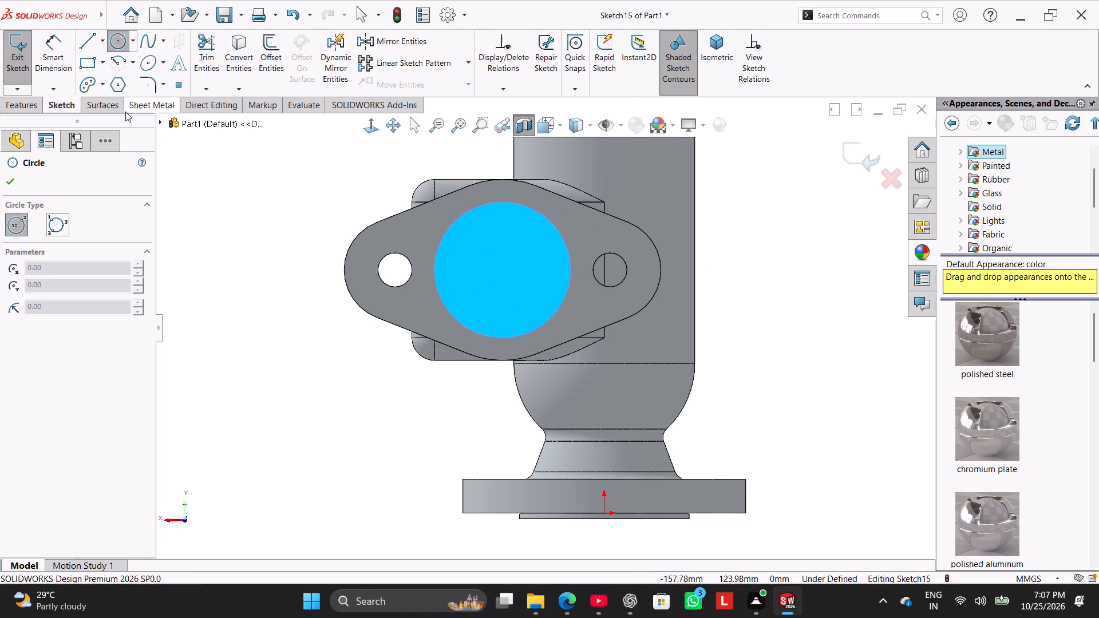
pyautogui.click(62, 46)
pyautogui.click(118, 46)
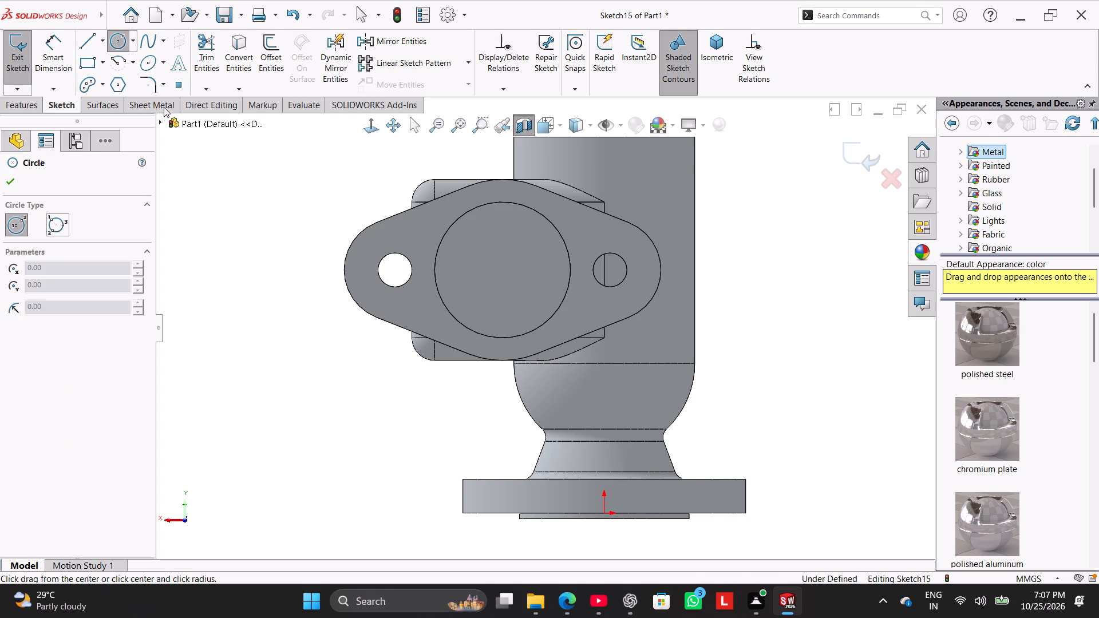
pyautogui.click(502, 271)
pyautogui.click(527, 319)
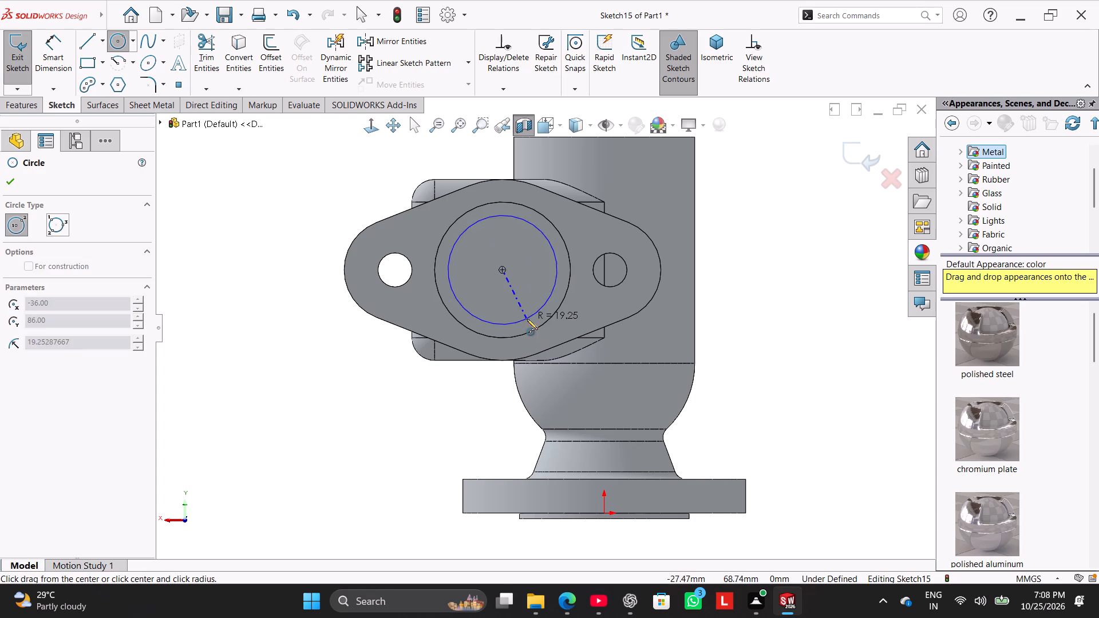
# Dimension the side flange circle to a 36 mm diameter.
pyautogui.click(43, 45)
pyautogui.click(460, 306)
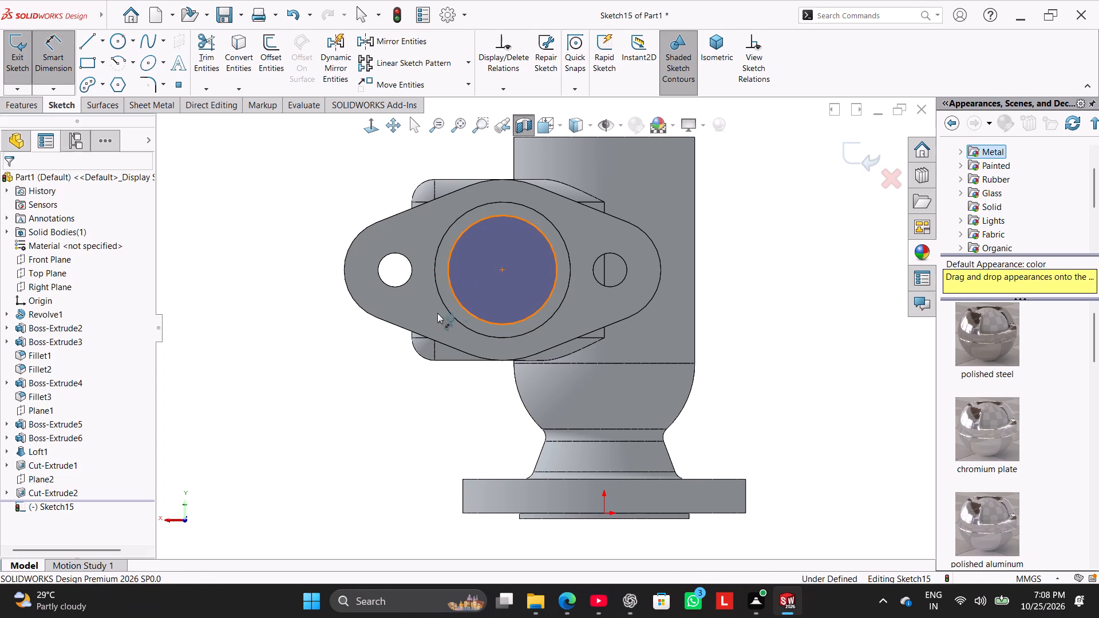
pyautogui.click(346, 369)
pyautogui.write('36')
pyautogui.press('Return')
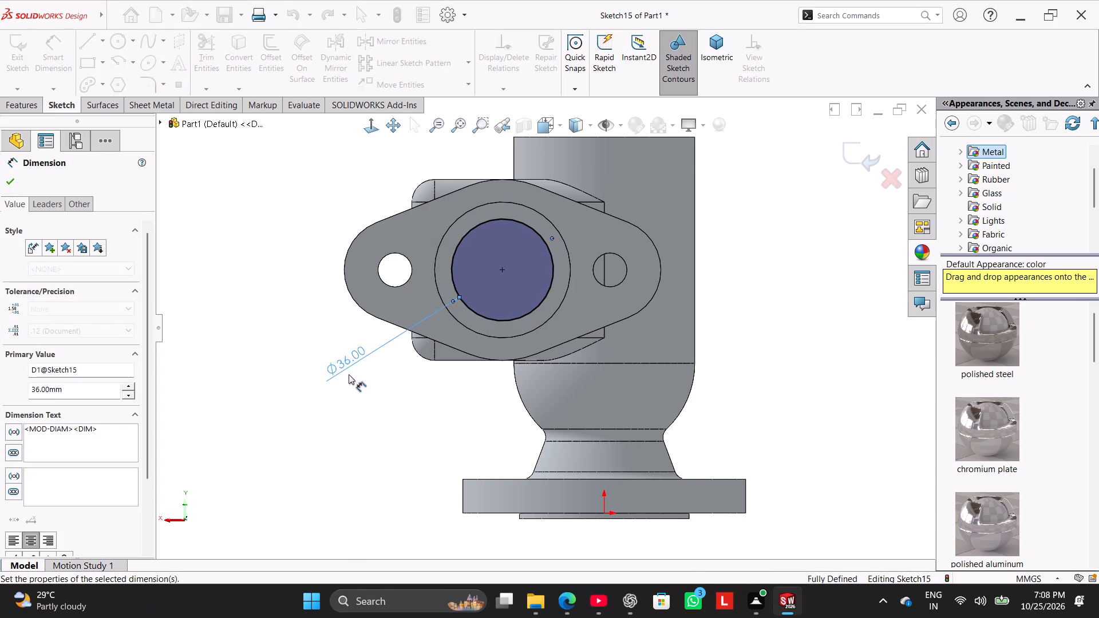
pyautogui.rightClick(299, 190)
pyautogui.click(337, 227)
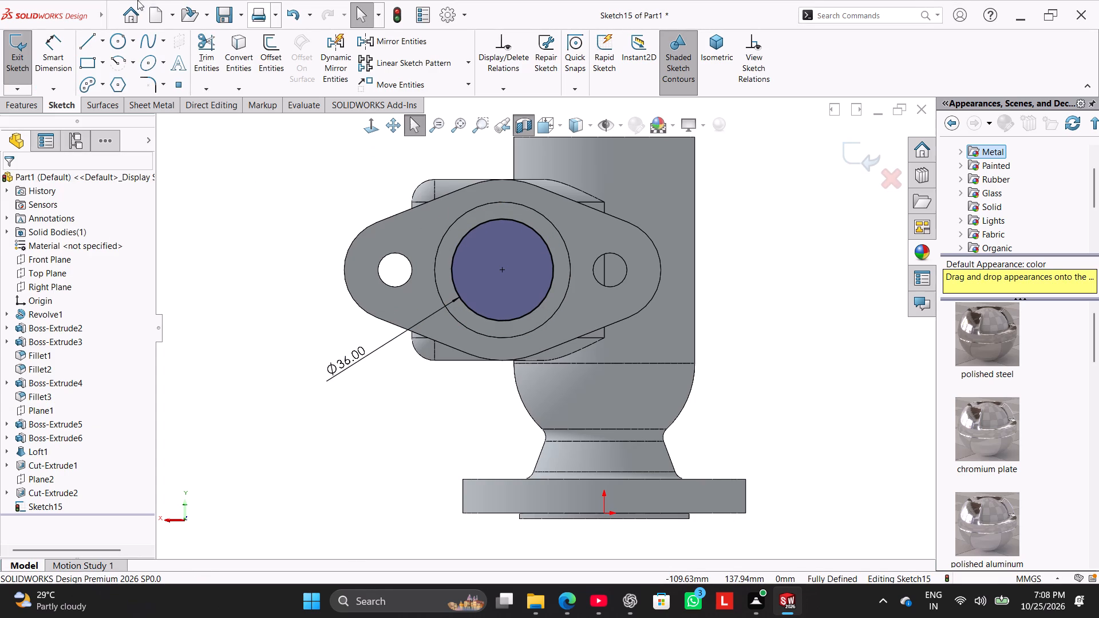
# Cut-extrude the 36 mm circle with an Up To Next end condition to open the side flange passage into the block cavity.
pyautogui.click(23, 108)
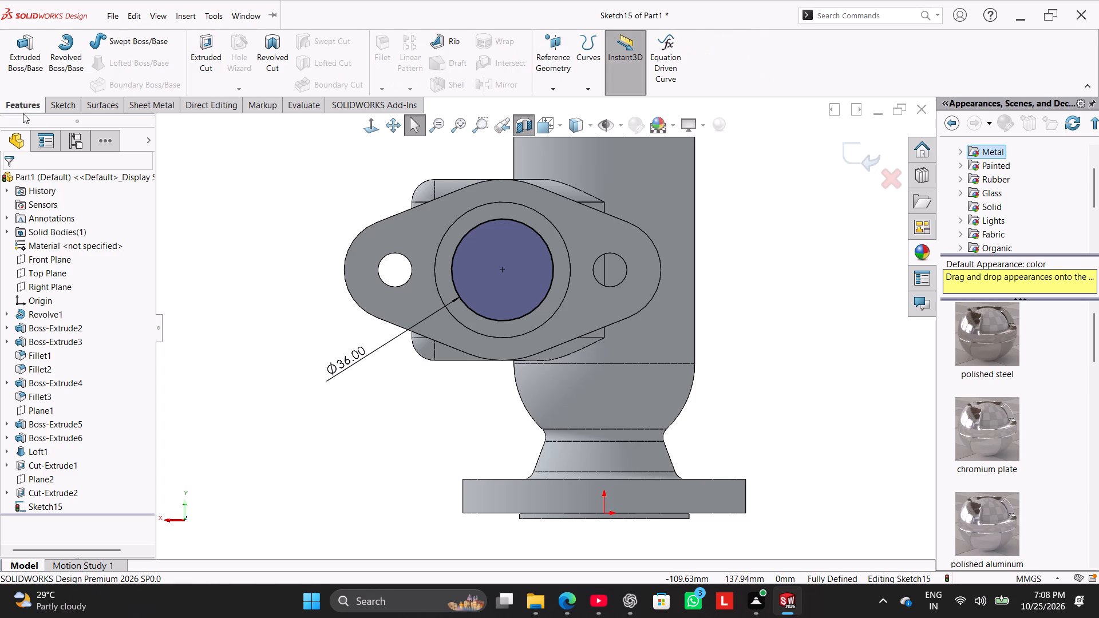
pyautogui.click(212, 61)
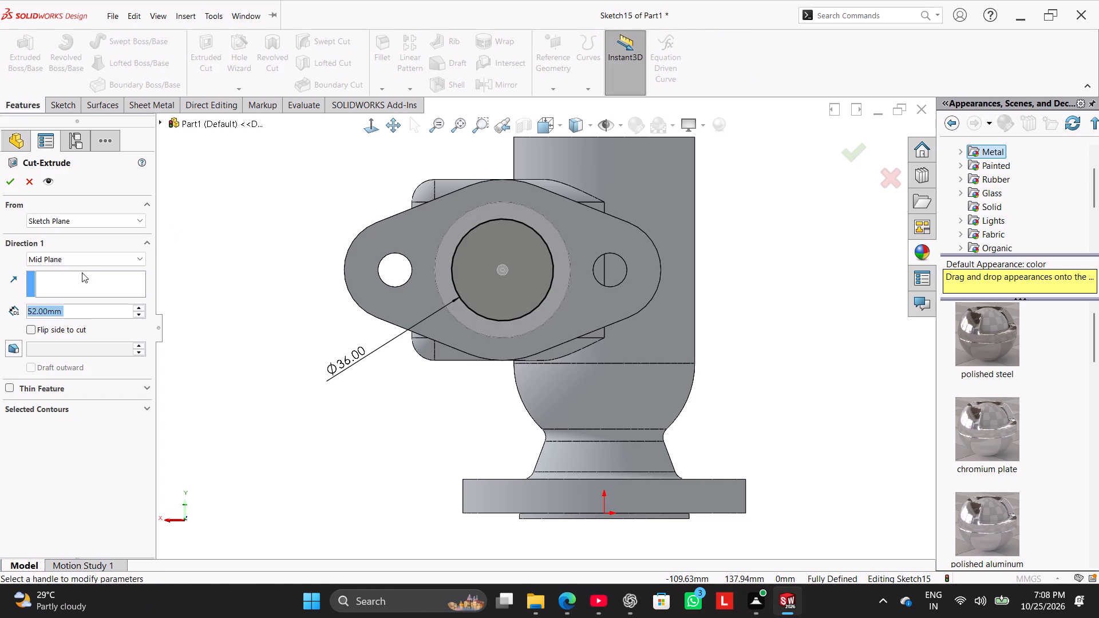
pyautogui.click(85, 259)
pyautogui.click(93, 302)
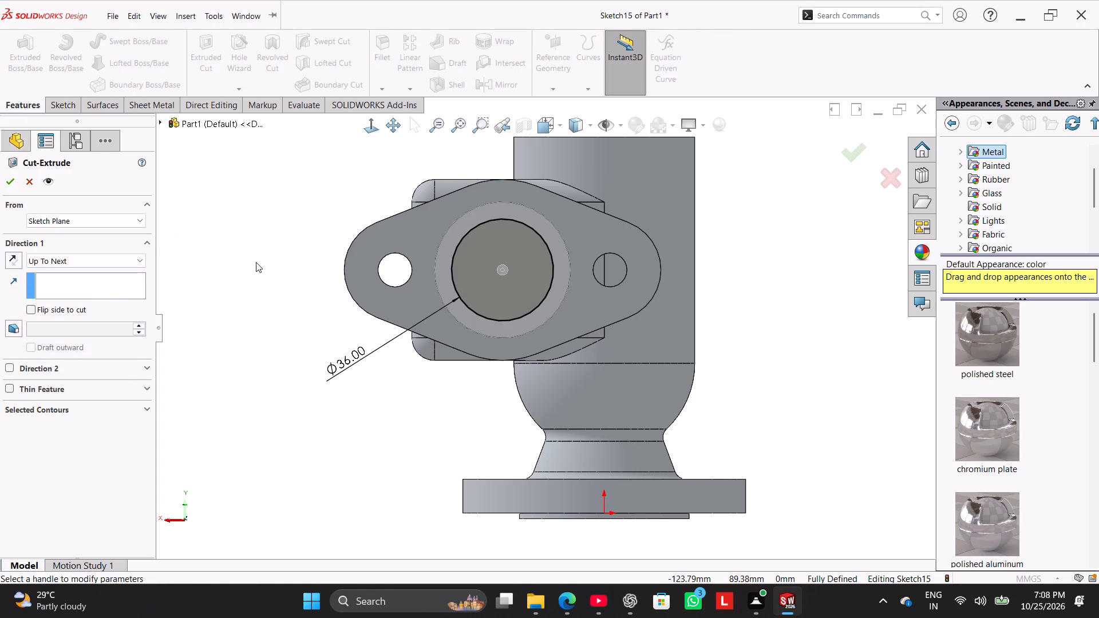
pyautogui.moveTo(256, 262); pyautogui.dragTo(394, 486, button='middle')
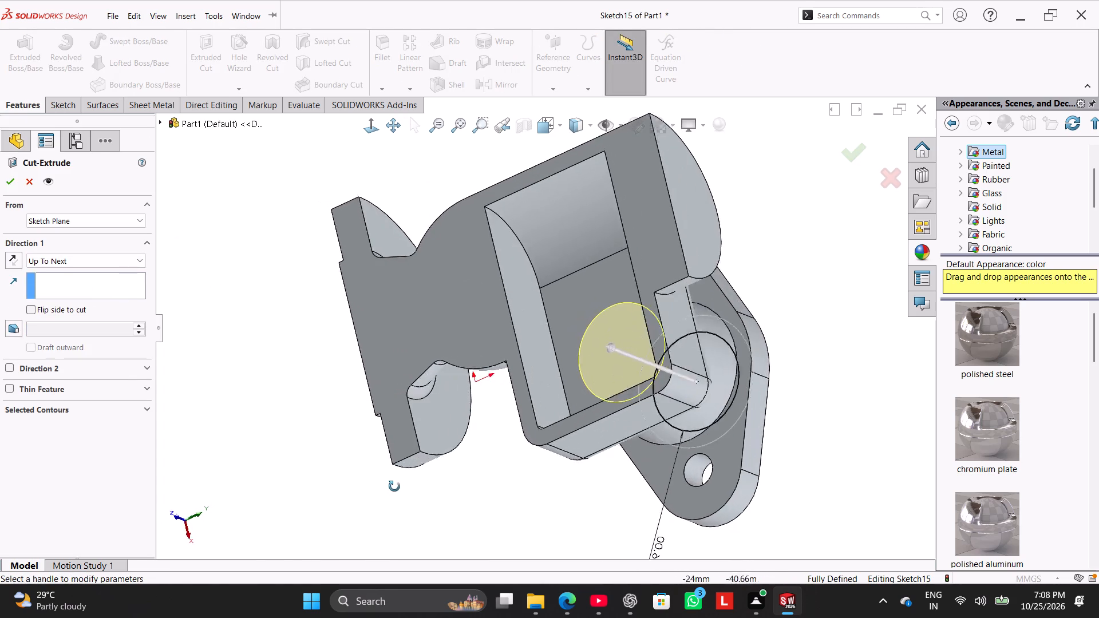
pyautogui.moveTo(394, 486); pyautogui.dragTo(366, 459, button='middle')
pyautogui.click(14, 185)
# Turn off the section view so the whole housing is displayed.
pyautogui.moveTo(274, 243); pyautogui.dragTo(345, 347, button='middle')
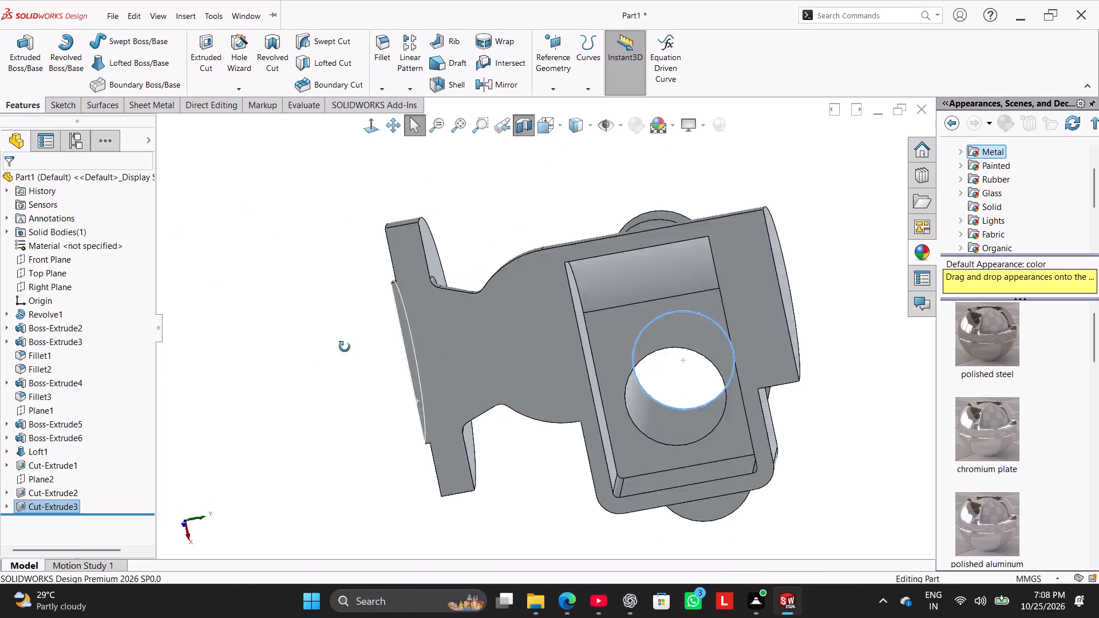
pyautogui.moveTo(345, 347); pyautogui.dragTo(357, 360, button='middle')
pyautogui.moveTo(263, 327); pyautogui.dragTo(367, 214, button='right')
pyautogui.click(222, 237)
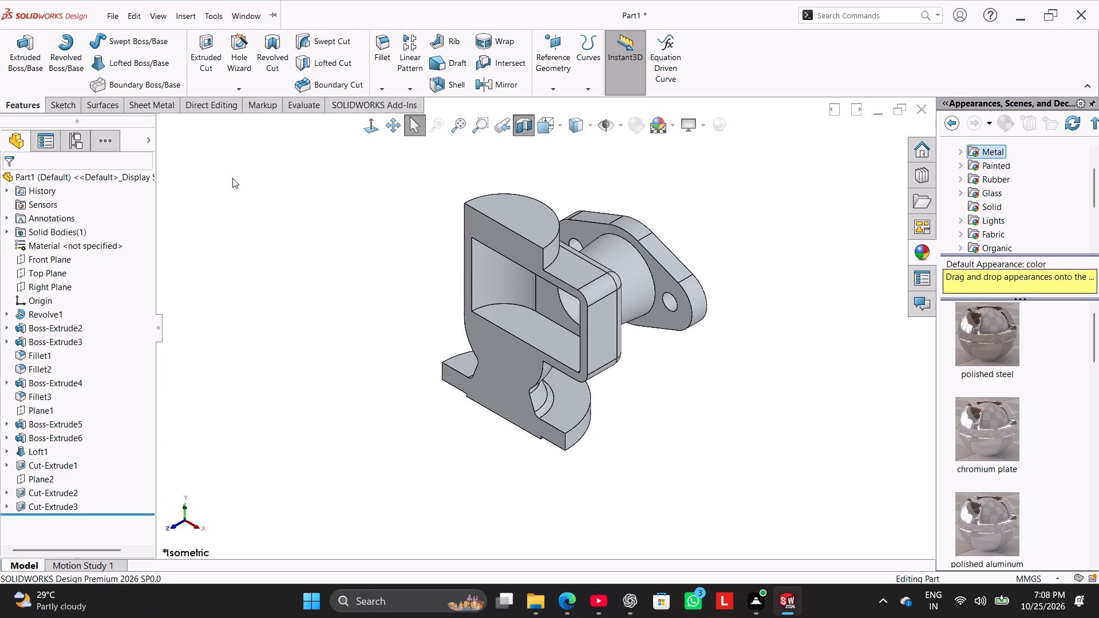
pyautogui.click(520, 125)
# Start a sketch on the circular end face of the round boss opposite the side flange and draw a concentric circle of about 21.5 mm radius.
pyautogui.rightClick(498, 352)
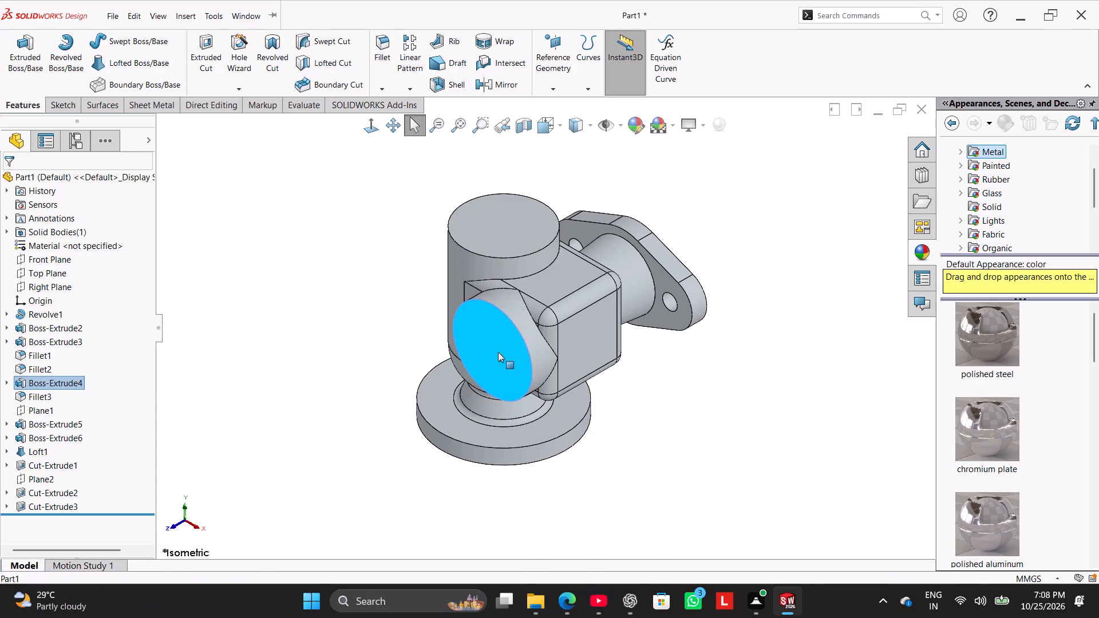
pyautogui.click(528, 338)
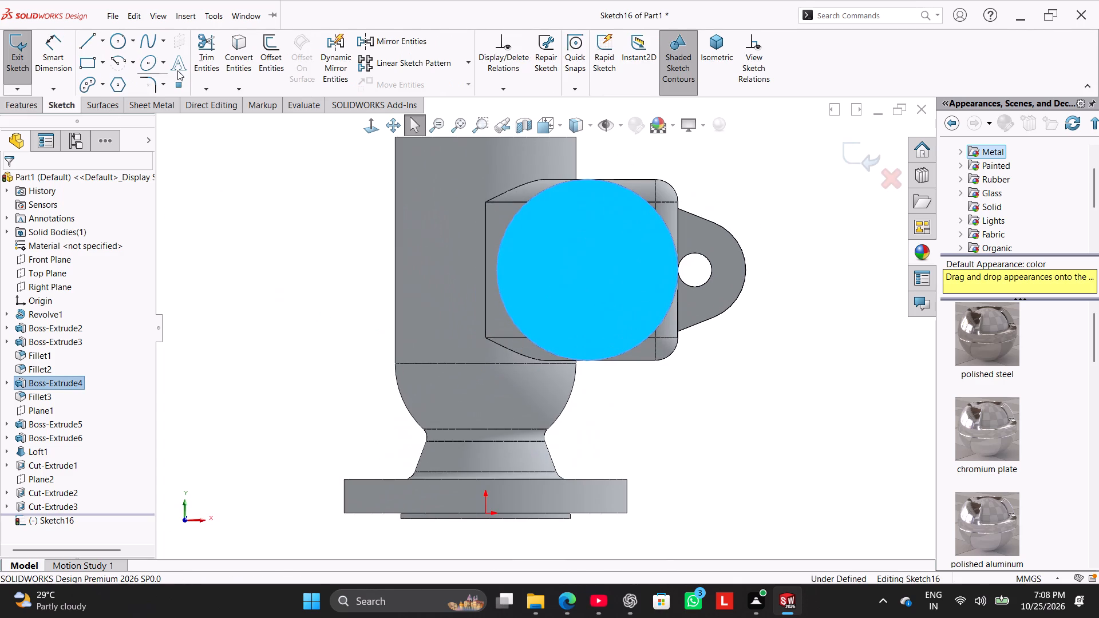
pyautogui.click(126, 41)
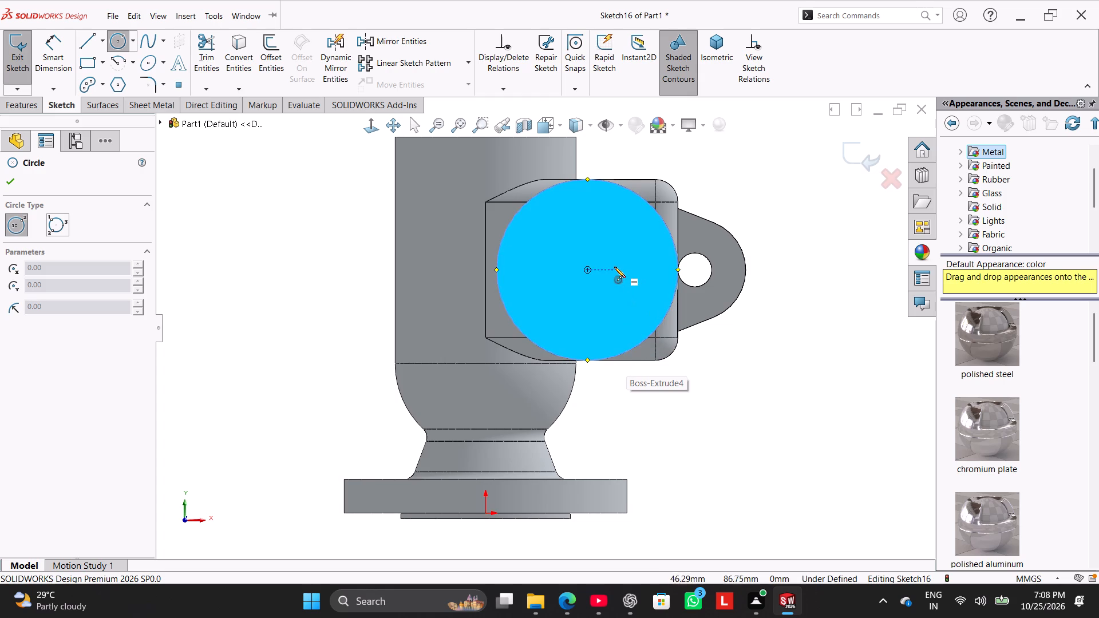
pyautogui.click(588, 271)
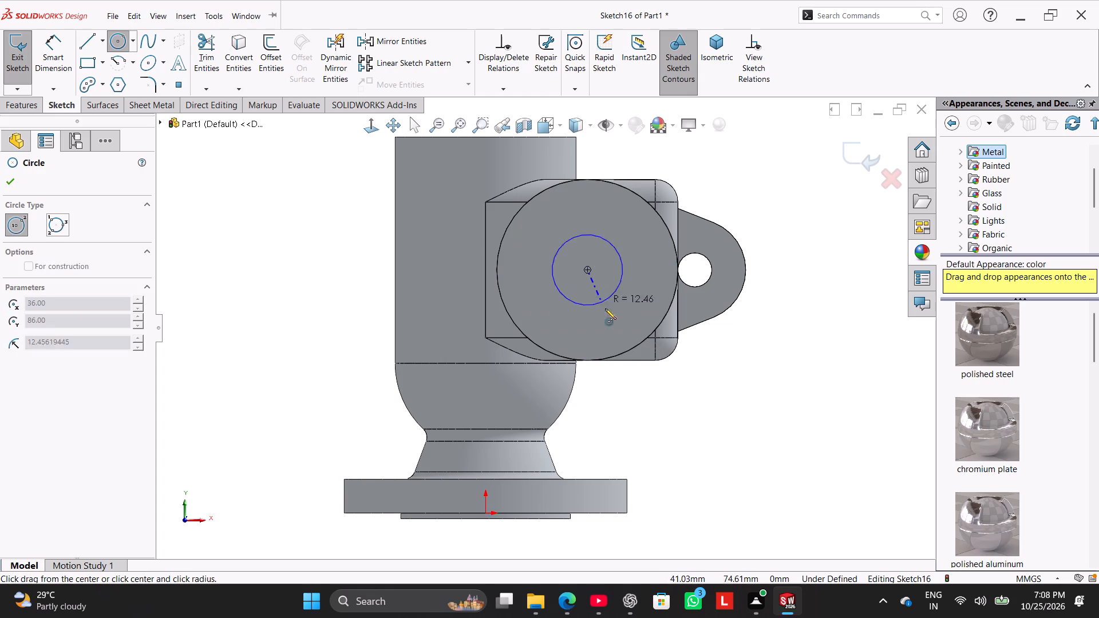
pyautogui.click(615, 324)
# Dimension the circle on the round boss face to a 48 mm diameter.
pyautogui.click(49, 61)
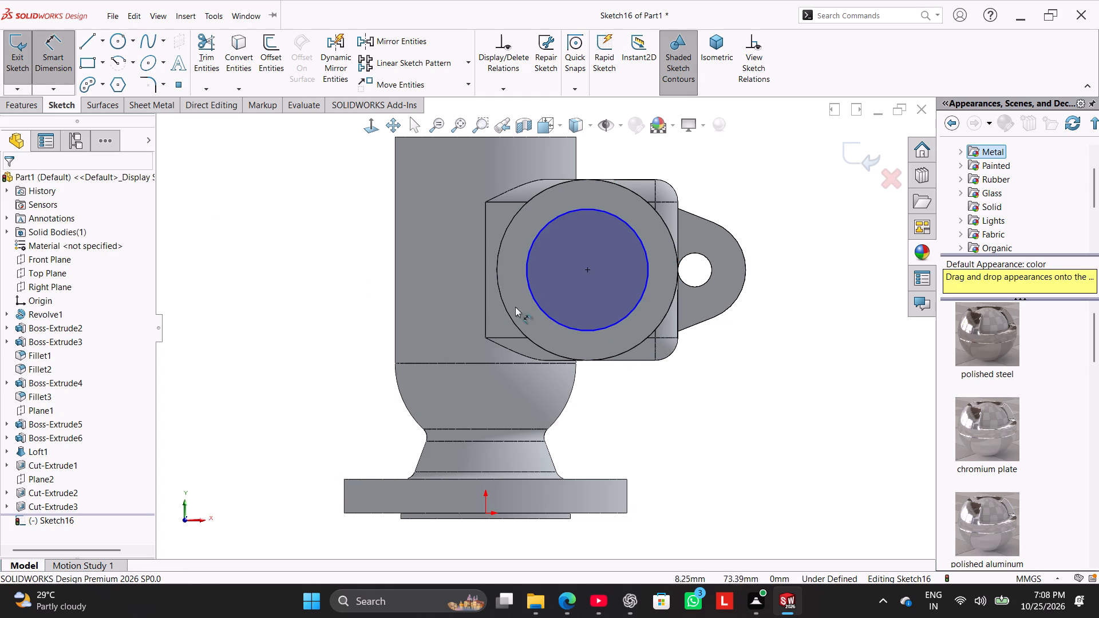
pyautogui.click(541, 312)
pyautogui.click(341, 381)
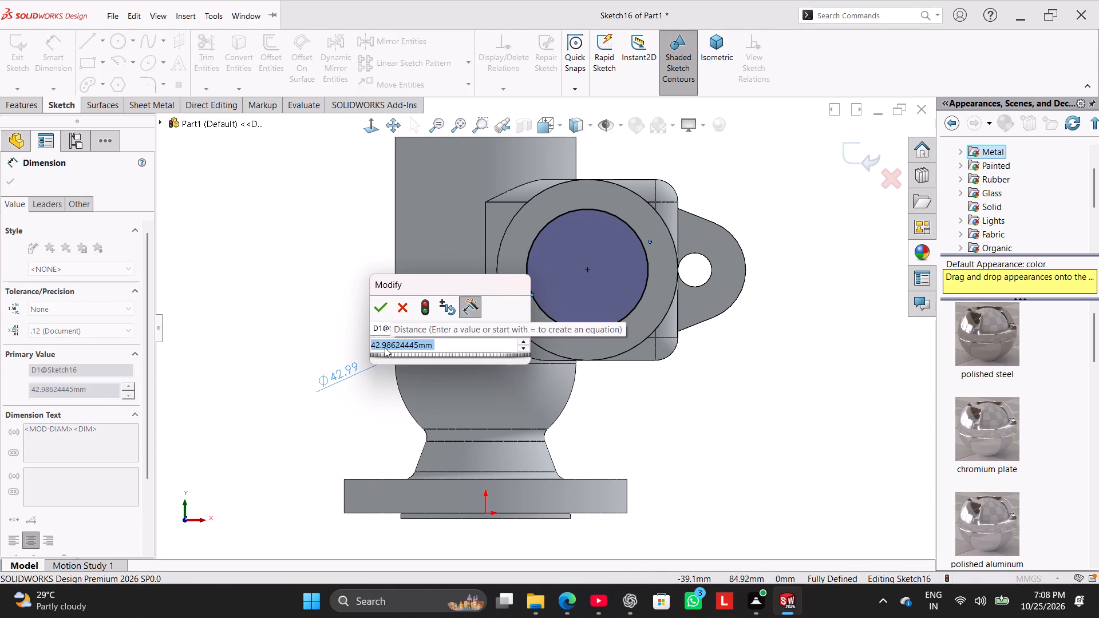
pyautogui.write('48')
pyautogui.press('Return')
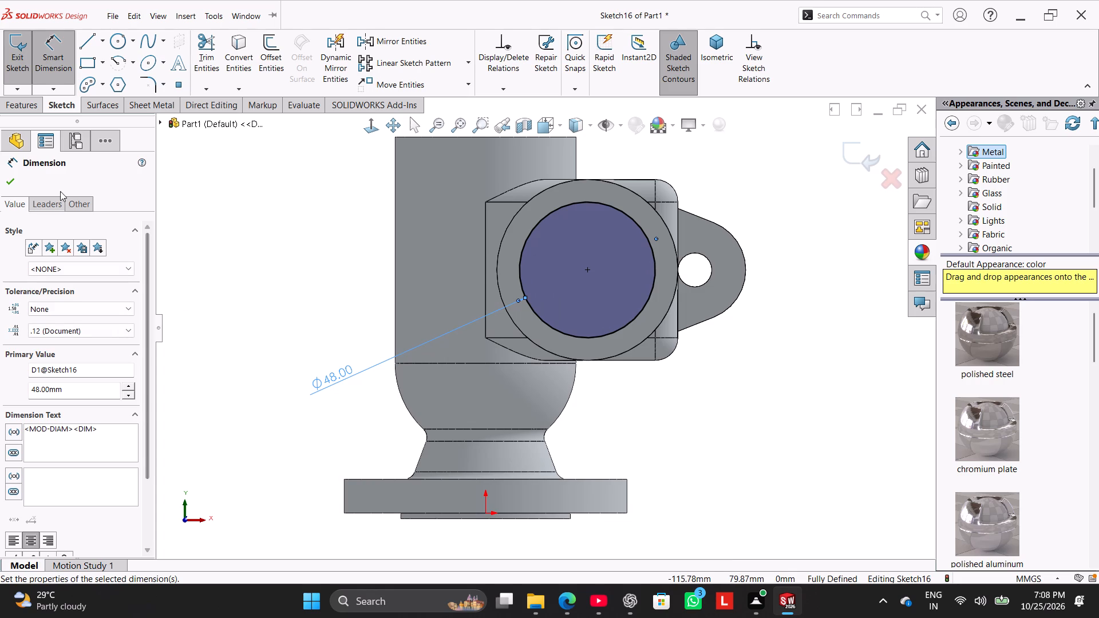
pyautogui.click(14, 180)
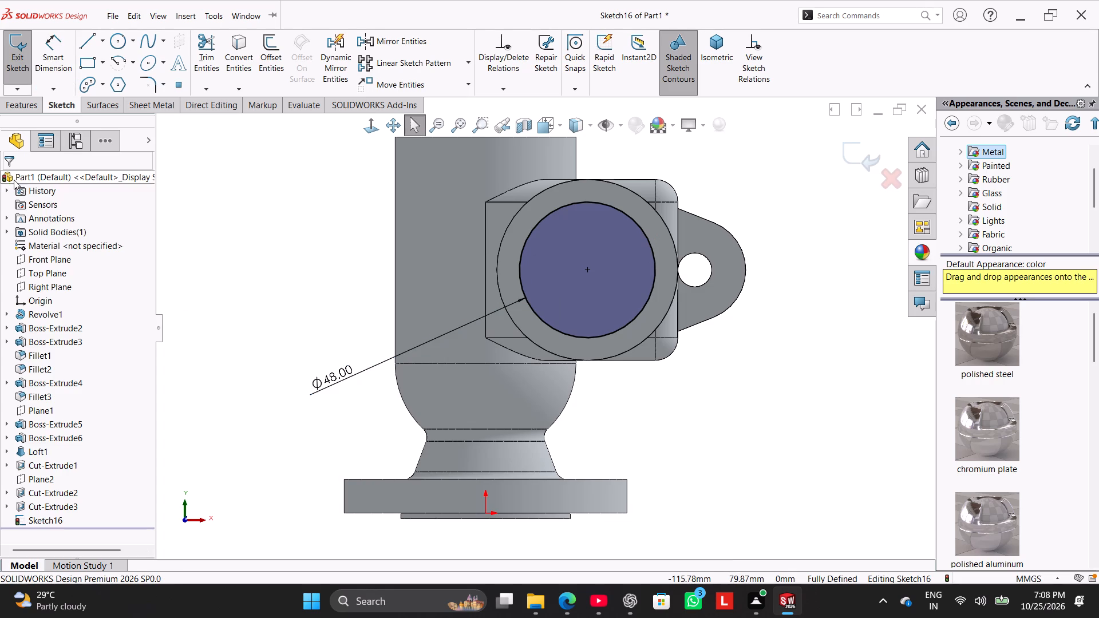
# Cut-extrude the 48 mm circle with a Blind depth of 4 mm to form a shallow recess in the round boss.
pyautogui.click(24, 106)
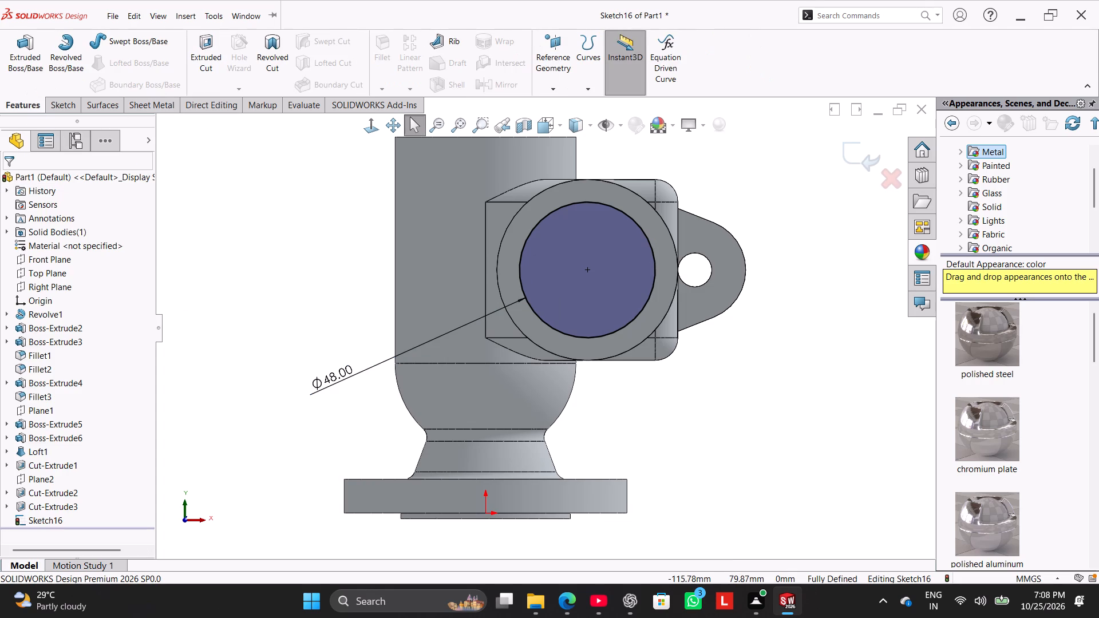
pyautogui.click(207, 63)
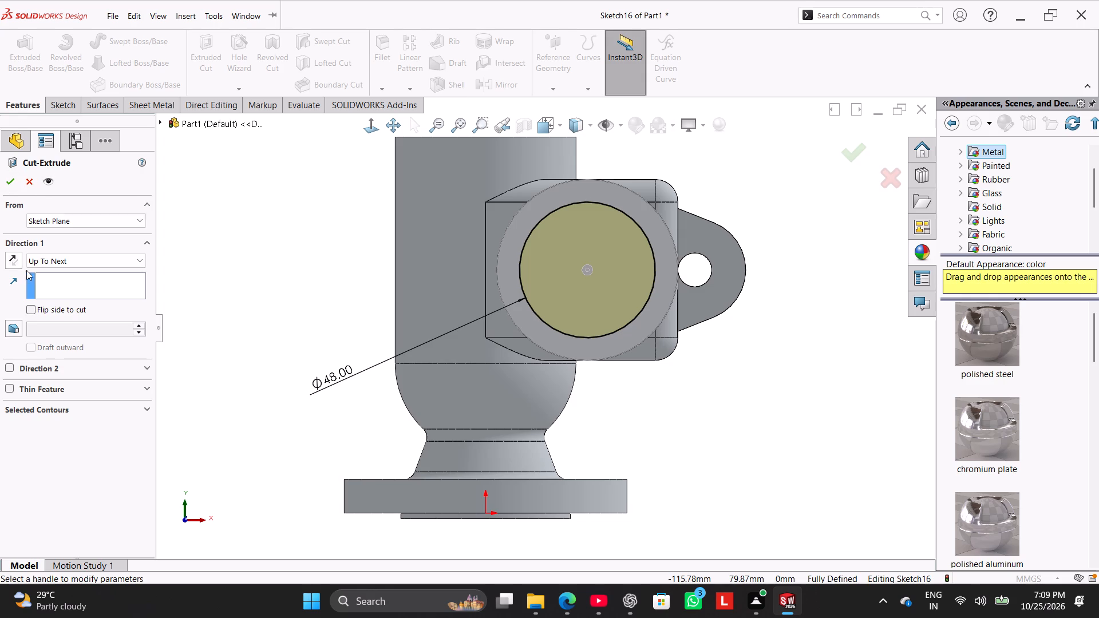
pyautogui.click(66, 263)
pyautogui.click(70, 271)
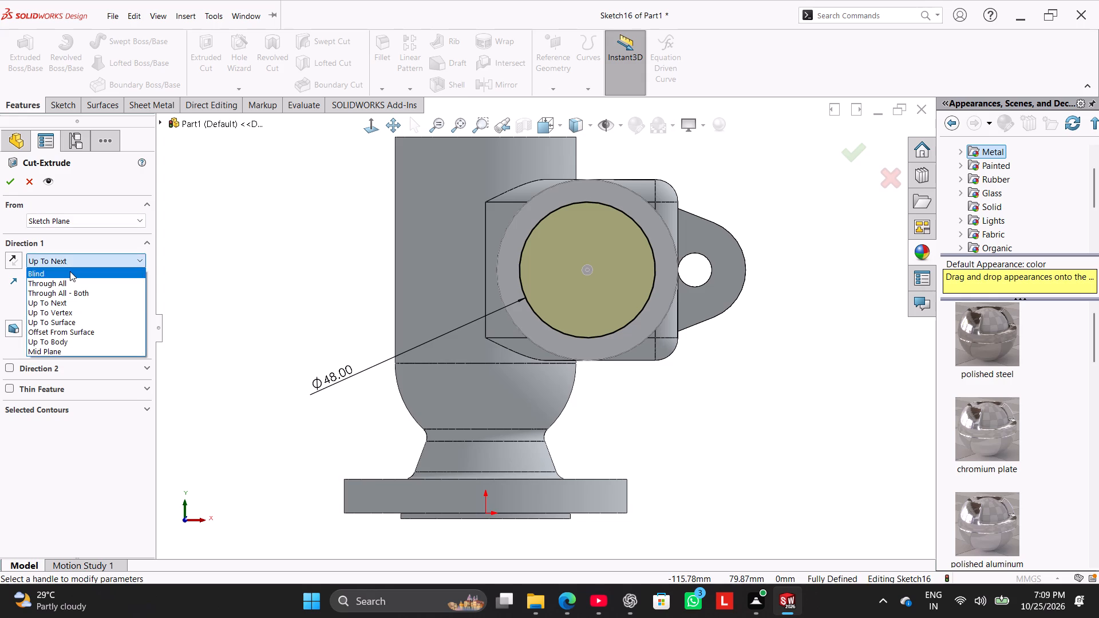
pyautogui.press('4')
pyautogui.press('Return')
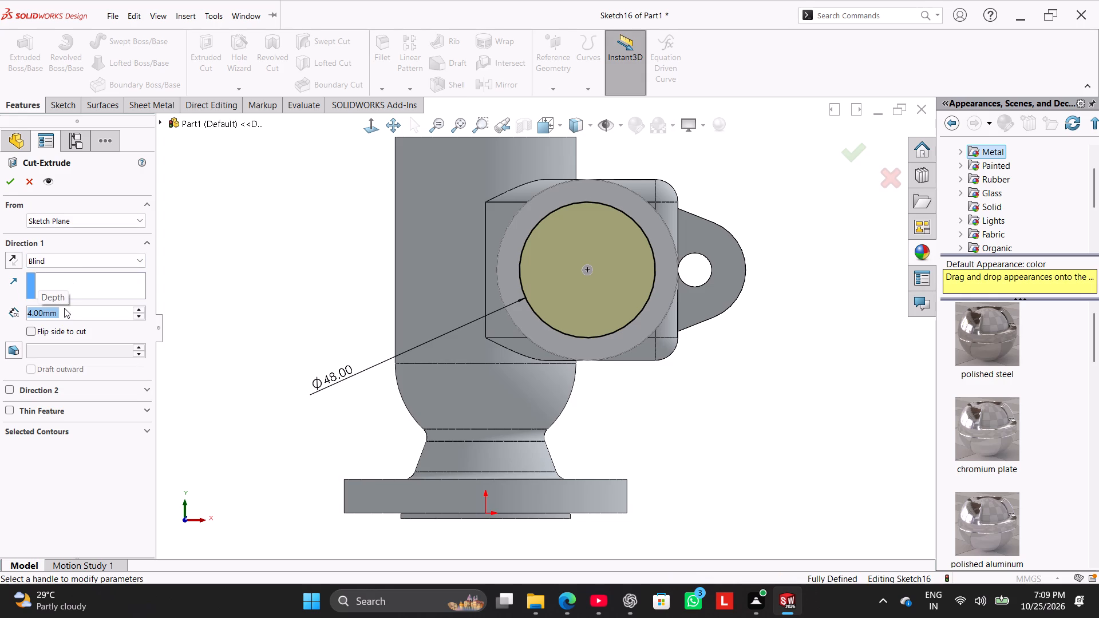
pyautogui.moveTo(357, 274); pyautogui.dragTo(292, 327, button='middle')
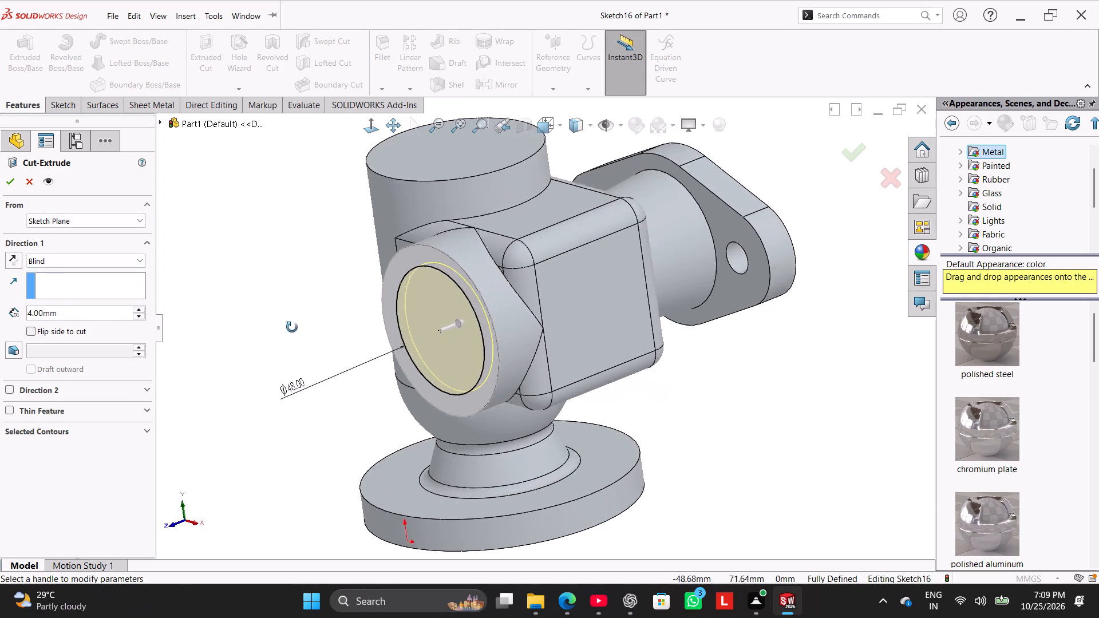
pyautogui.moveTo(292, 327); pyautogui.dragTo(271, 336, button='middle')
pyautogui.click(17, 183)
pyautogui.moveTo(233, 255); pyautogui.dragTo(235, 255)
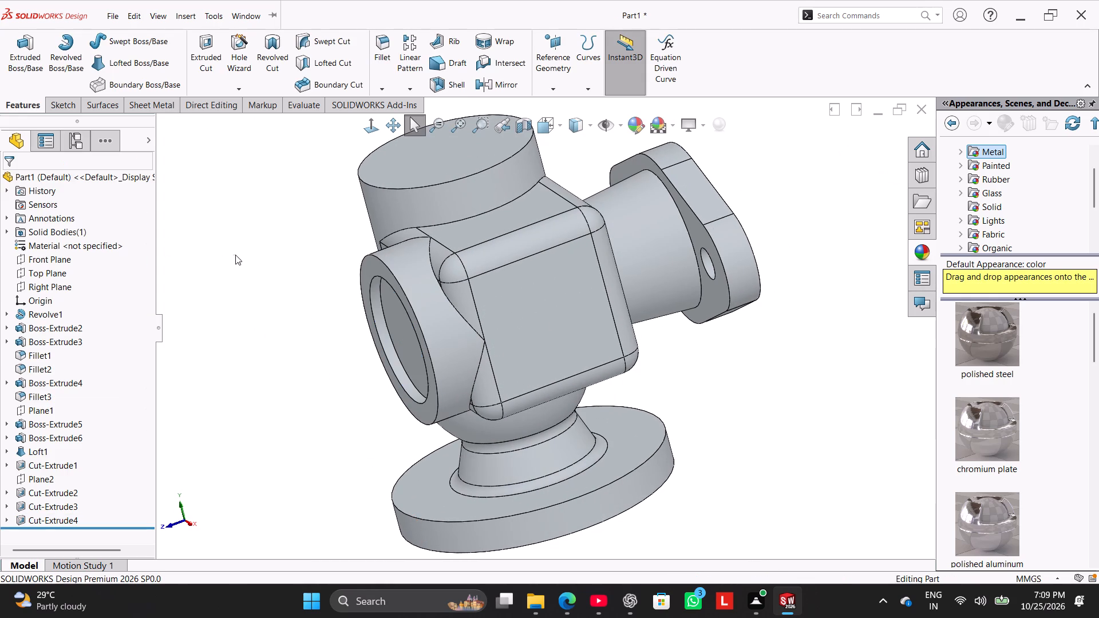
pyautogui.moveTo(235, 255); pyautogui.dragTo(238, 256)
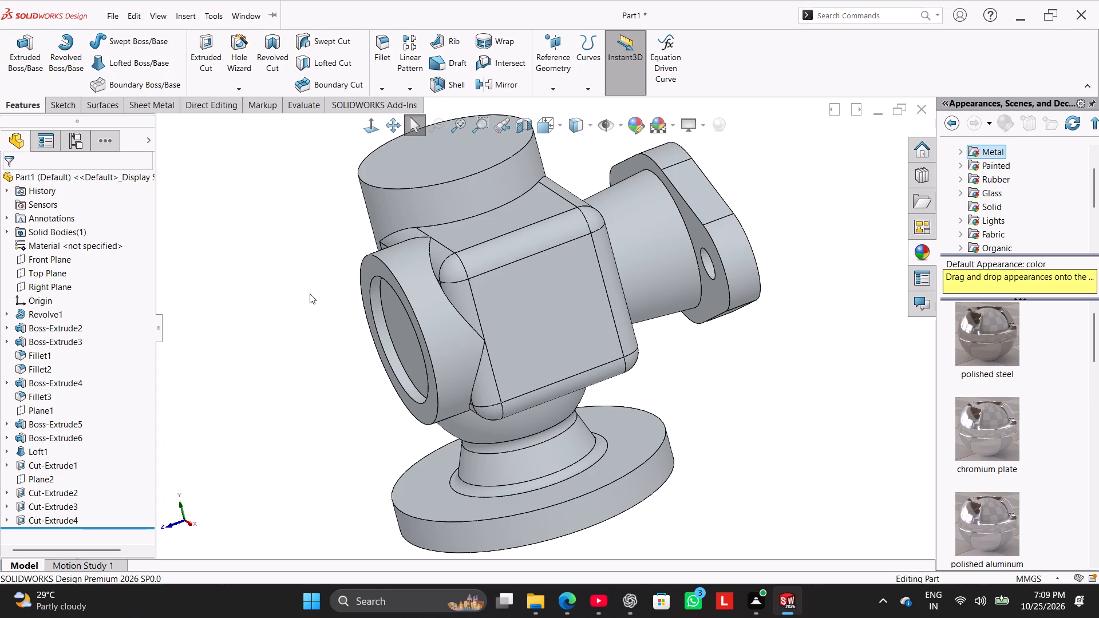
# Start a Hole Wizard straight tap feature using the DIN standard and the Tapped hole type.
pyautogui.click(238, 57)
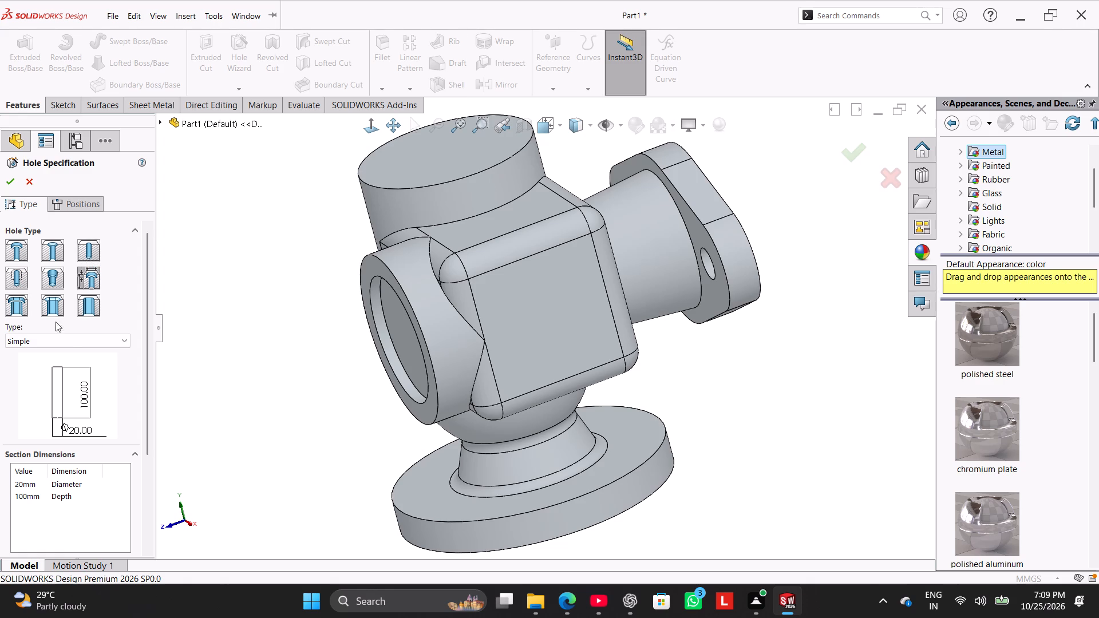
pyautogui.click(23, 285)
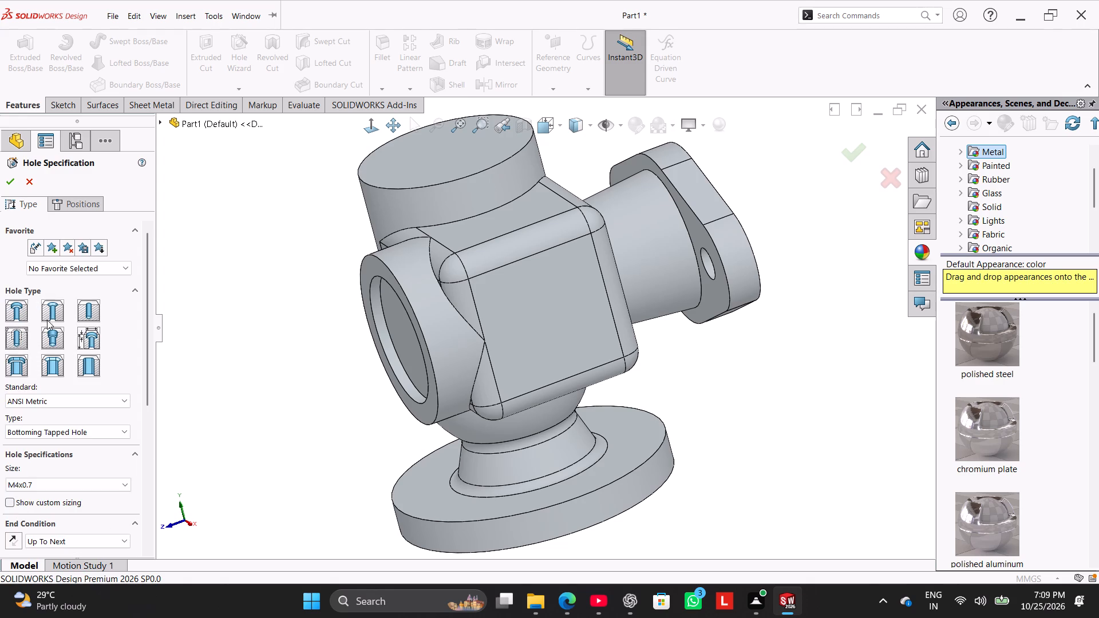
pyautogui.click(84, 399)
pyautogui.moveTo(60, 441); pyautogui.dragTo(61, 441)
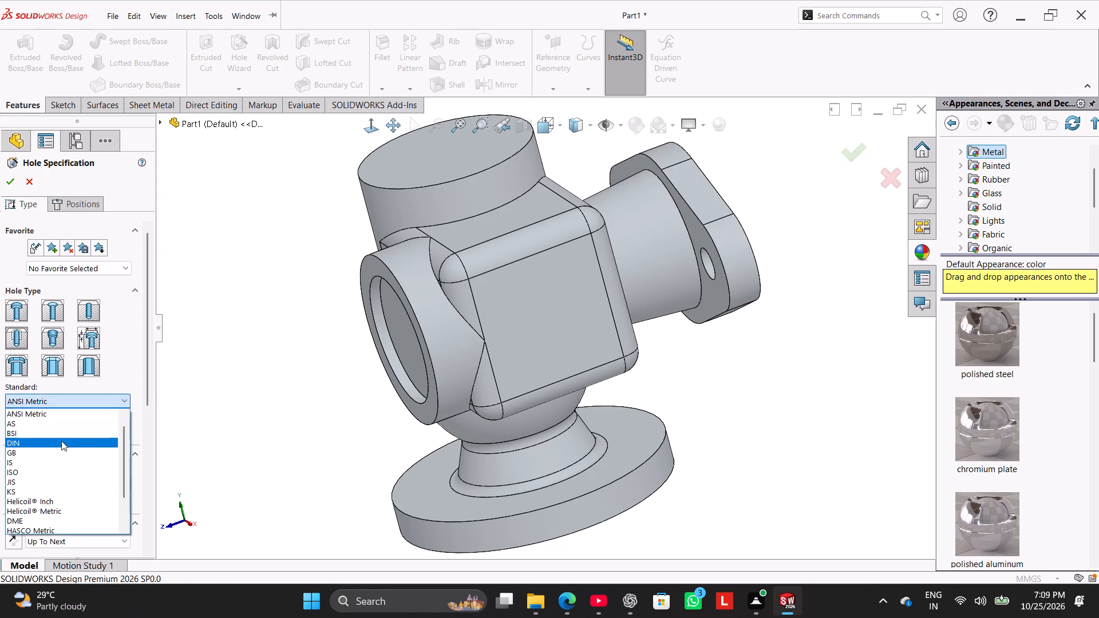
pyautogui.moveTo(61, 441); pyautogui.dragTo(66, 440)
pyautogui.moveTo(147, 378); pyautogui.dragTo(151, 433)
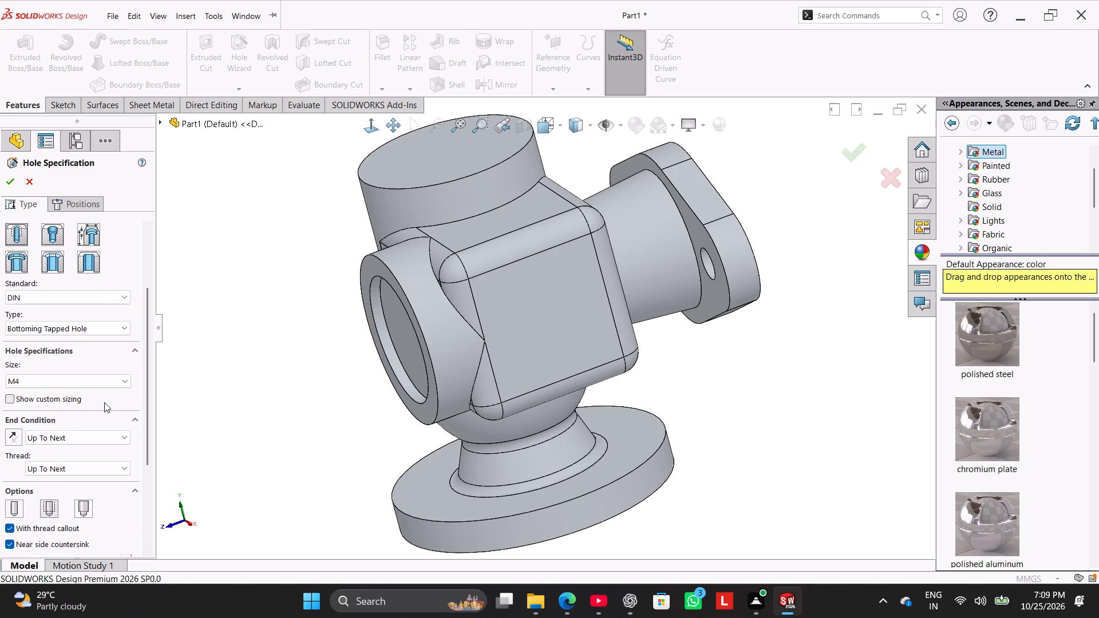
pyautogui.click(62, 331)
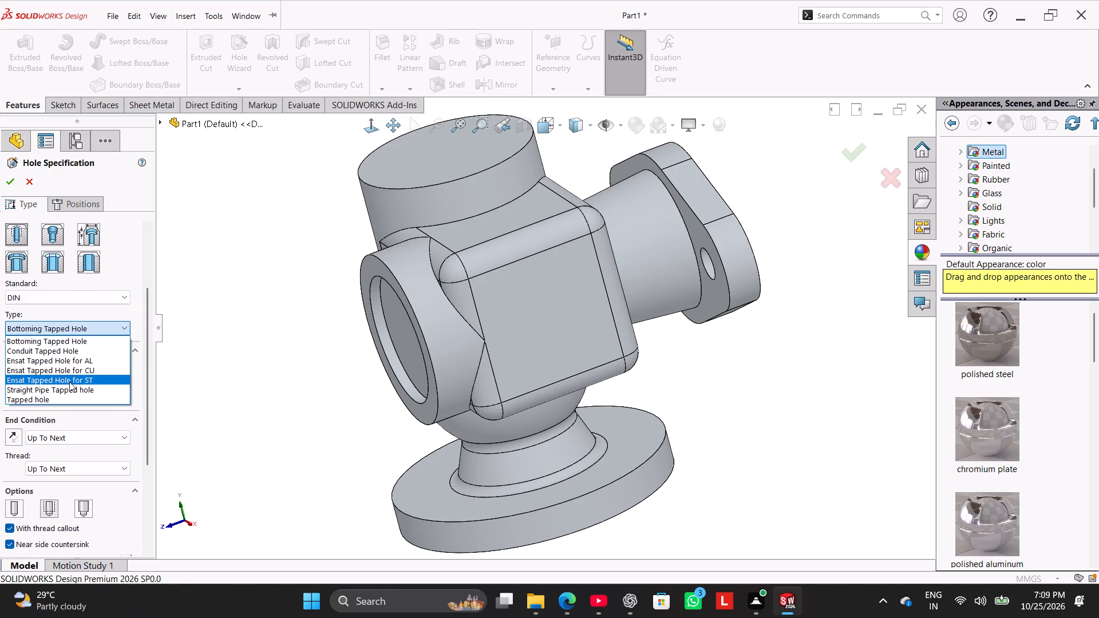
pyautogui.click(73, 397)
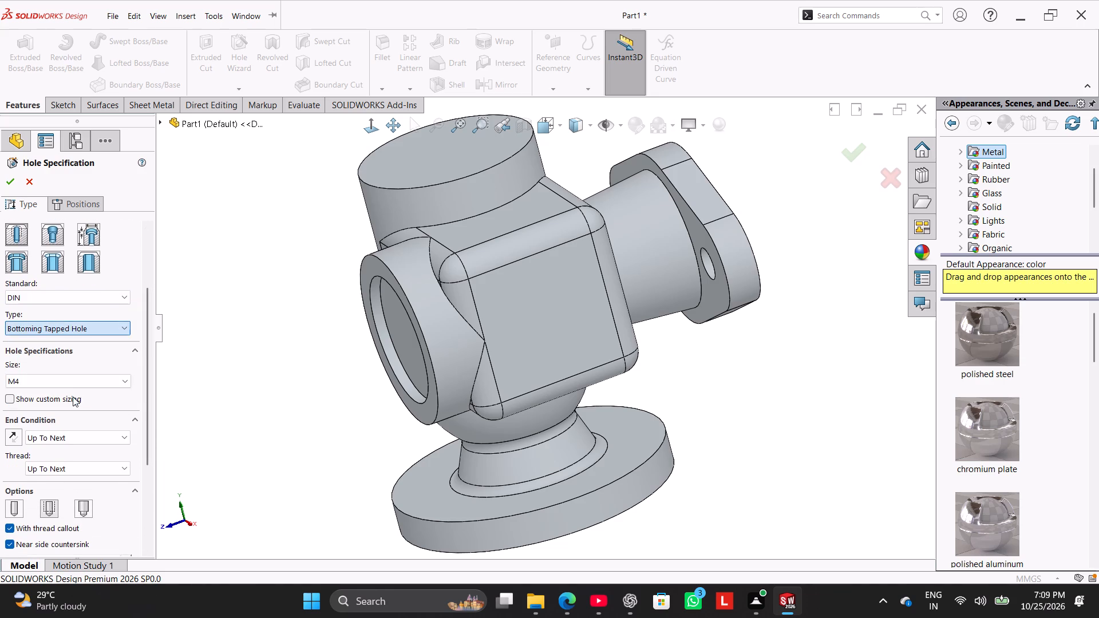
# Set the tapped hole size to M39x2.0 and disable its near side countersink.
pyautogui.moveTo(144, 363); pyautogui.dragTo(152, 415)
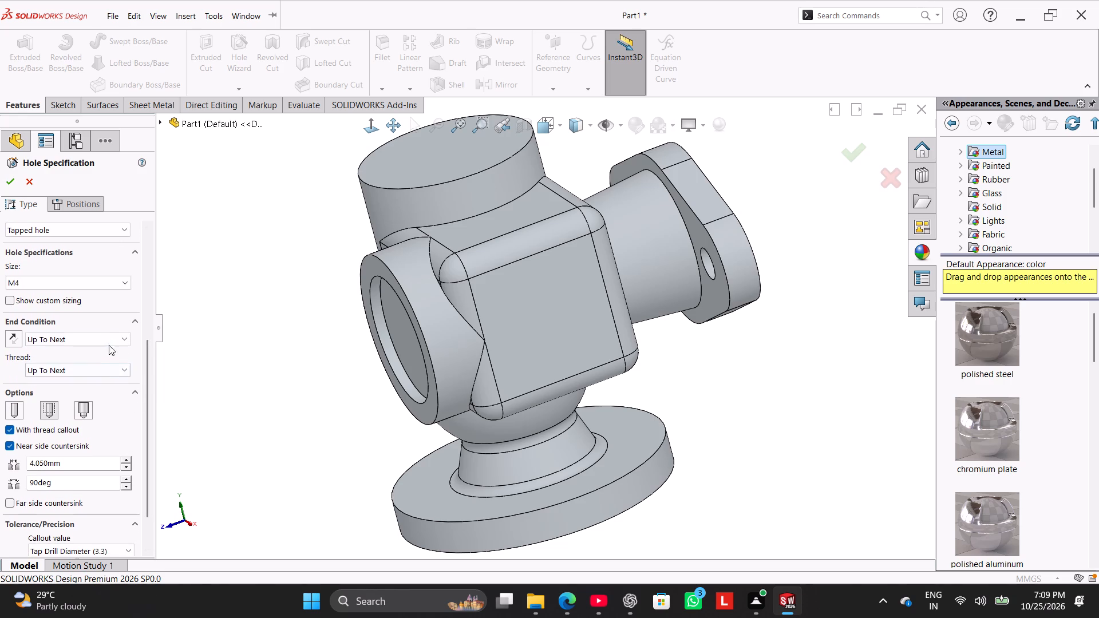
pyautogui.click(89, 288)
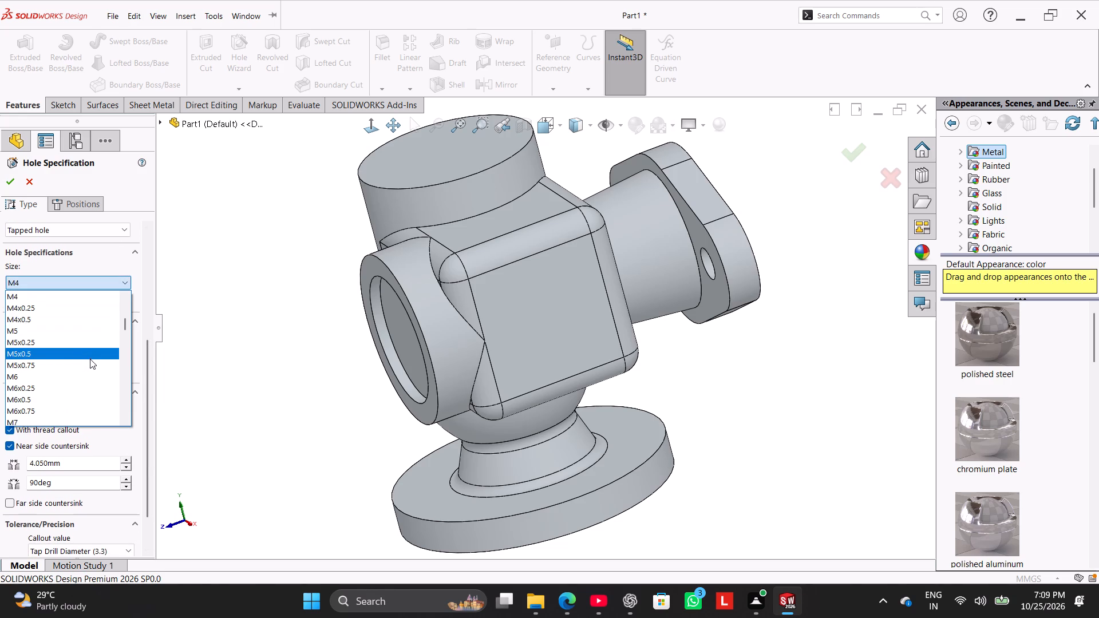
pyautogui.scroll(-2, 90, 359)
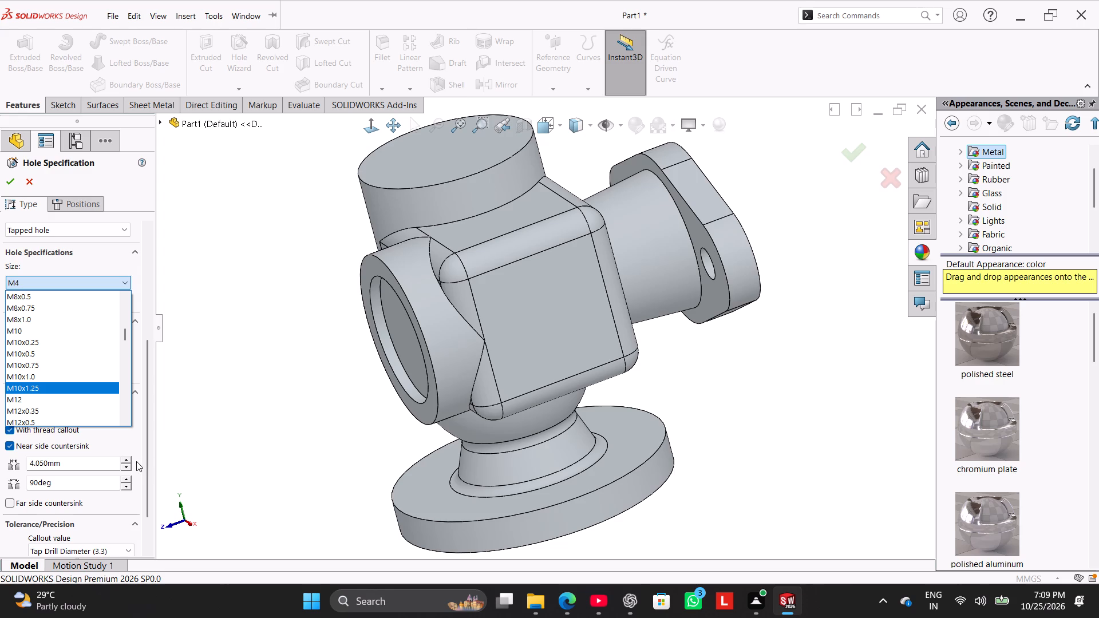
pyautogui.scroll(-2, 85, 389)
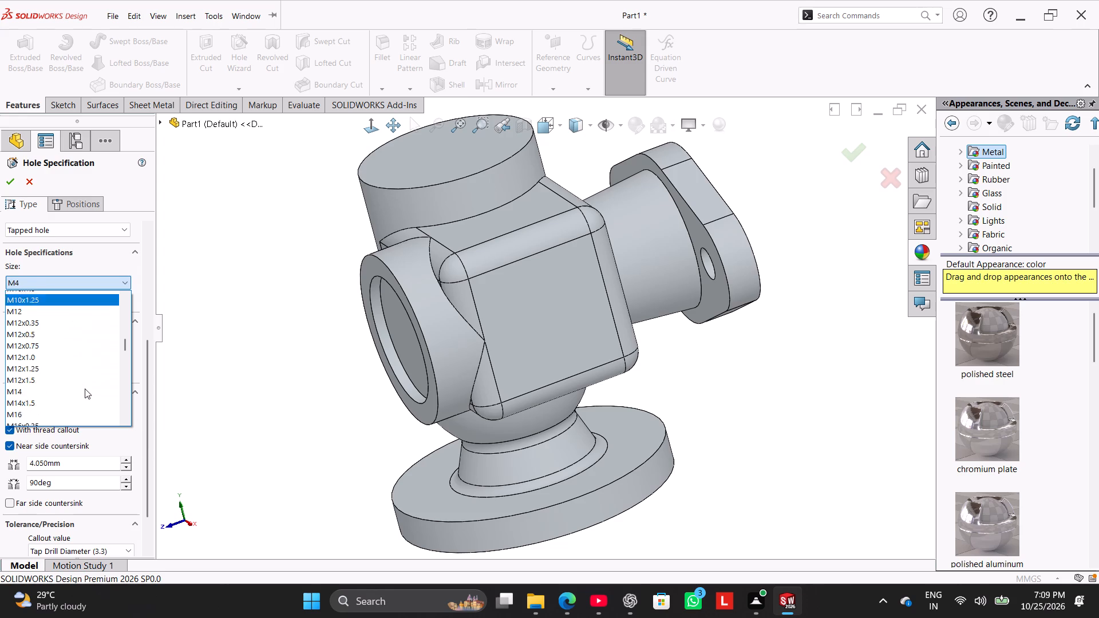
pyautogui.scroll(-8, 85, 389)
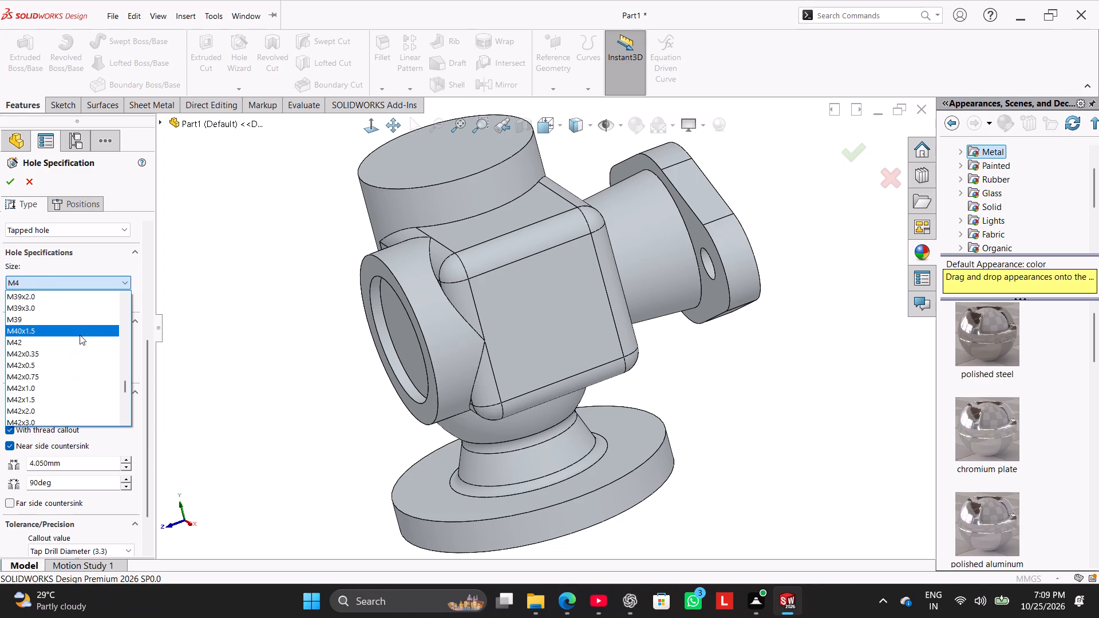
pyautogui.click(92, 300)
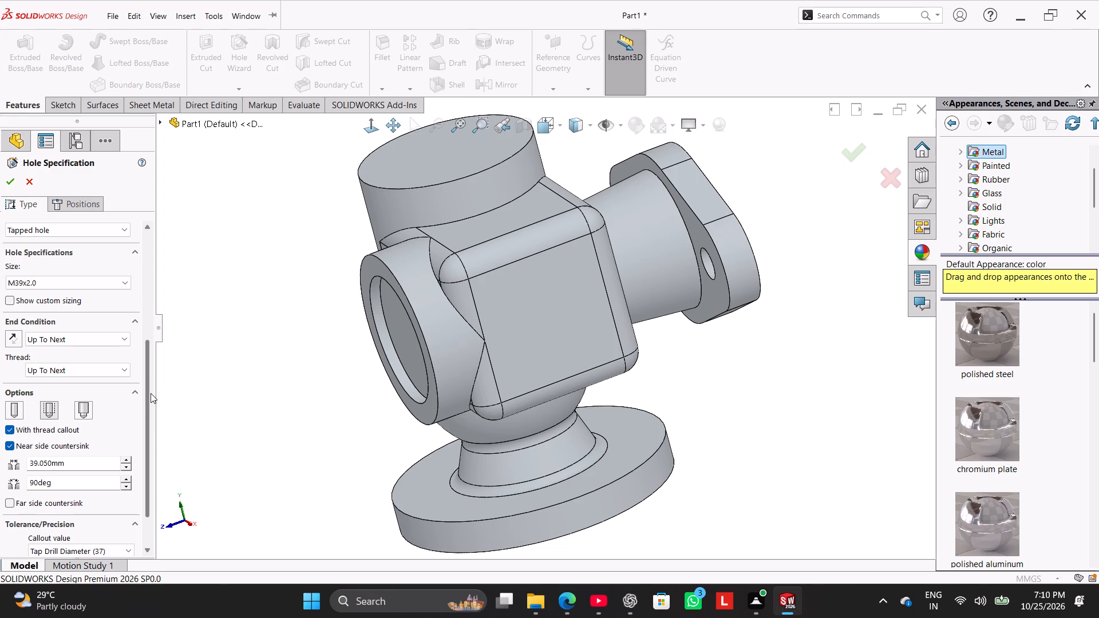
pyautogui.click(78, 441)
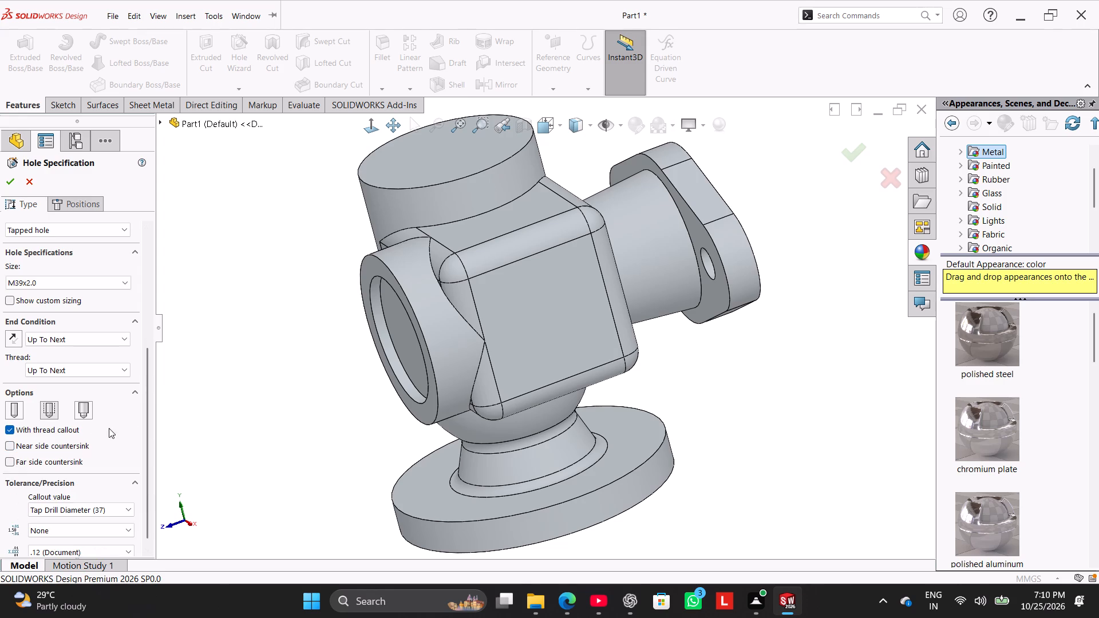
# Begin defining the position of the M39x2.0 tapped hole.
pyautogui.click(99, 194)
pyautogui.click(95, 205)
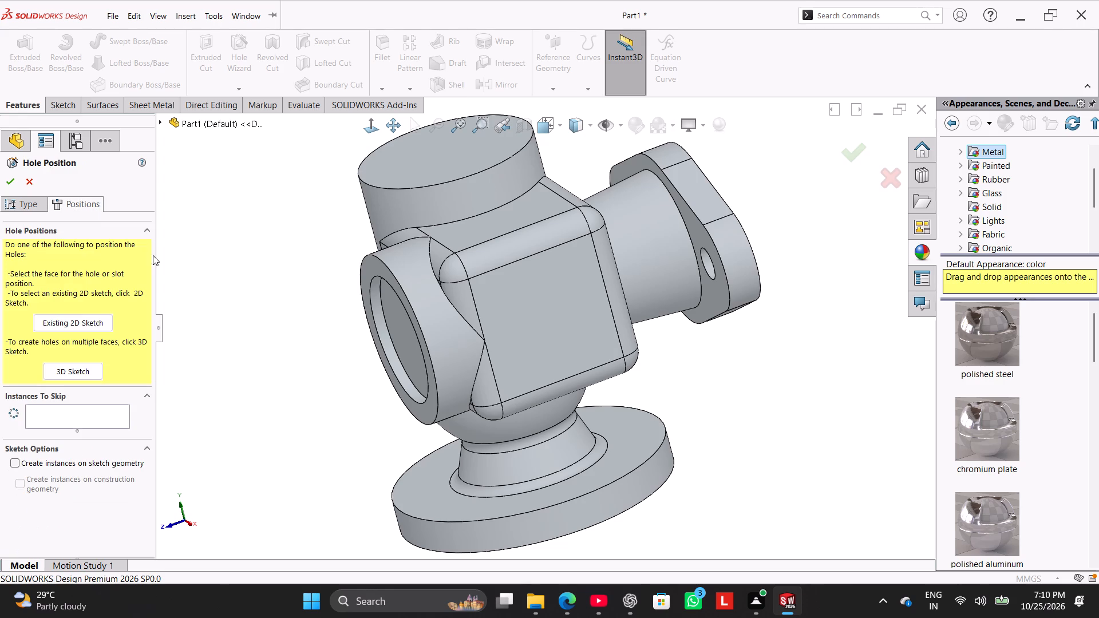
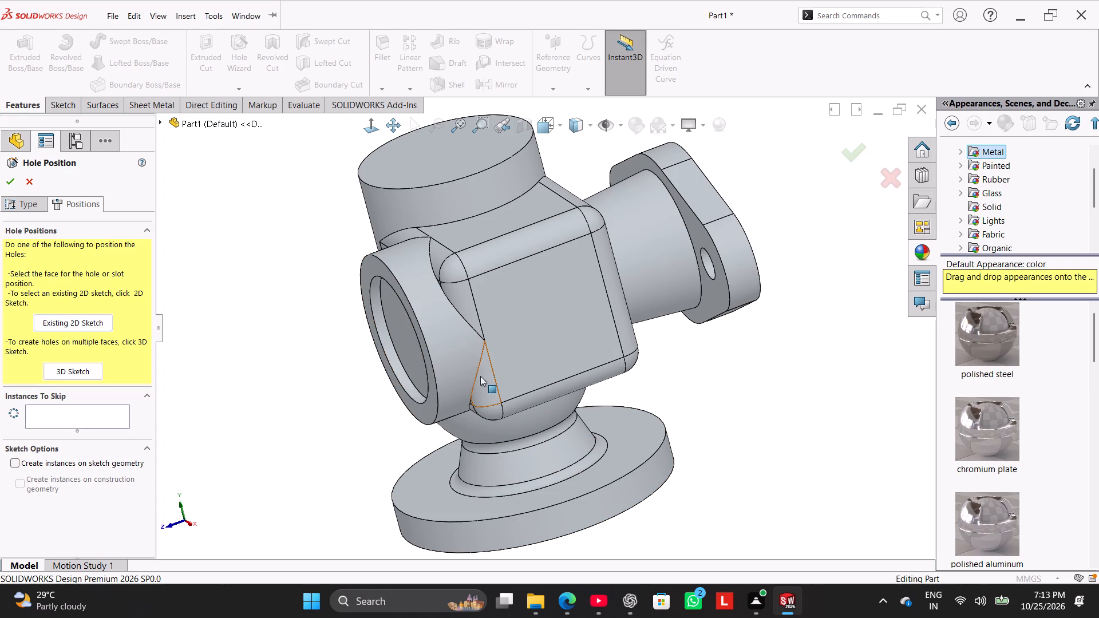
# Place the M39x2.0 tapped hole at the centre of the round boss's recessed face and finish the hole.
pyautogui.moveTo(353, 378); pyautogui.dragTo(418, 377, button='middle')
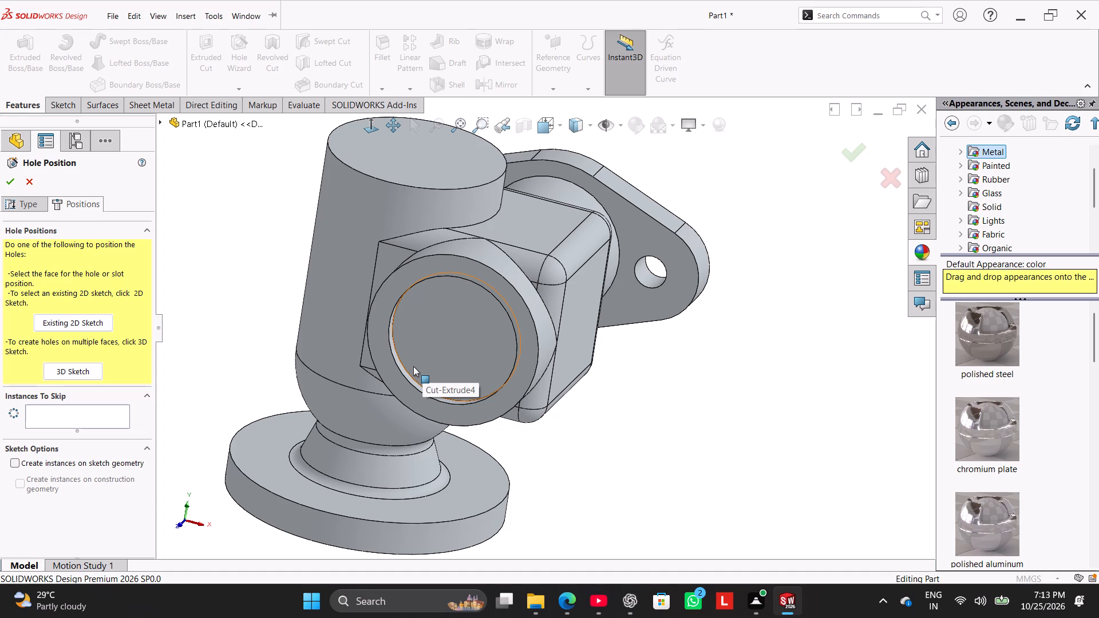
pyautogui.click(476, 348)
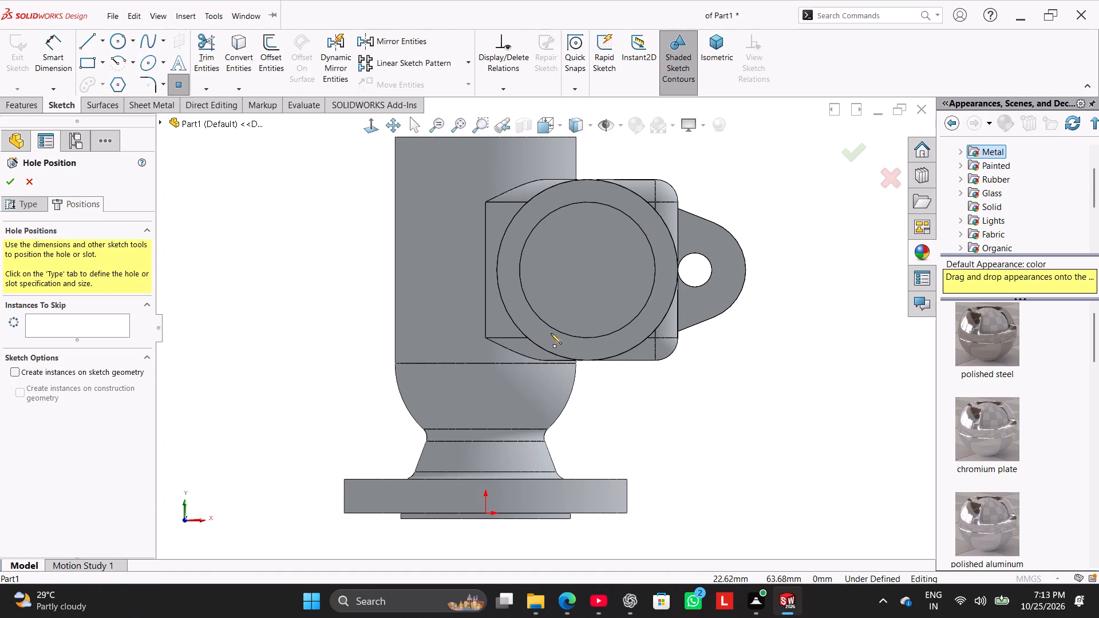
pyautogui.click(590, 271)
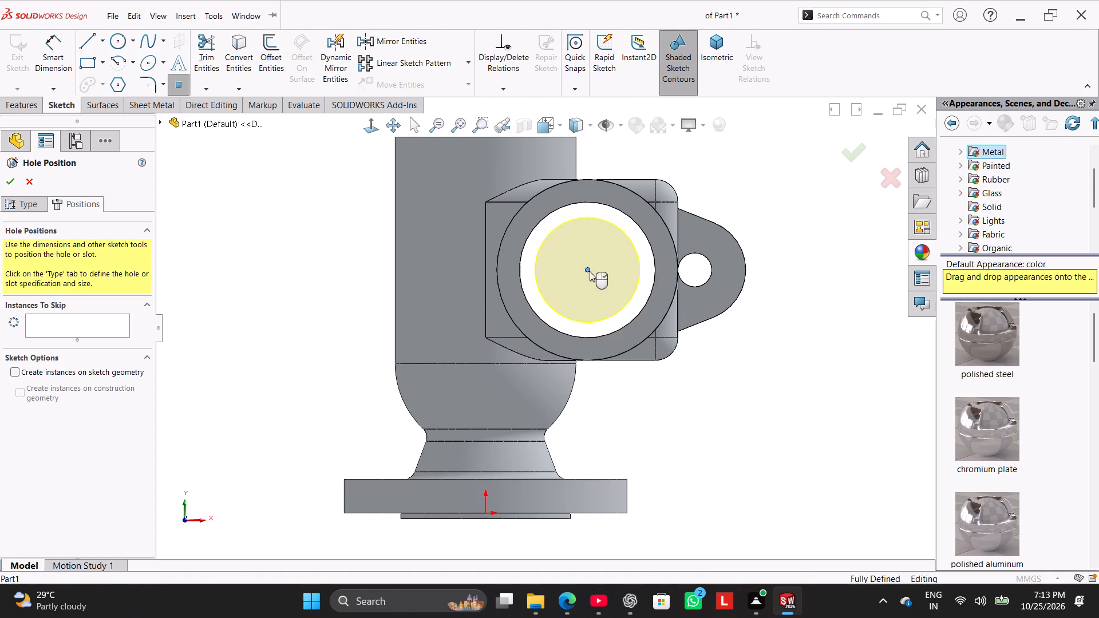
pyautogui.click(11, 181)
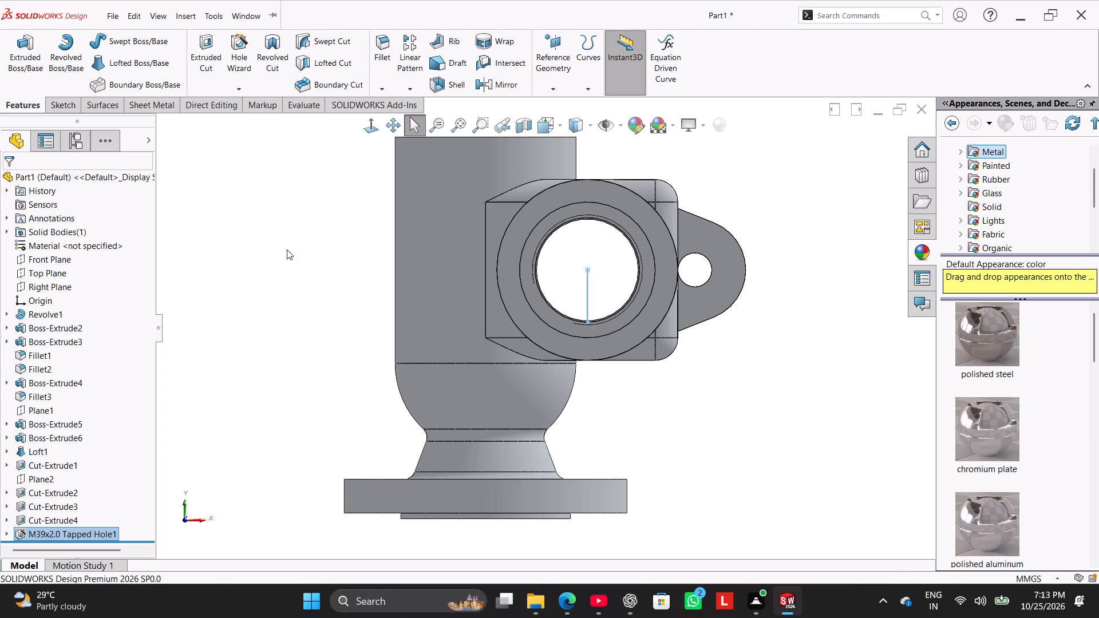
pyautogui.click(287, 249)
# Sketch a circle about 41 mm in diameter, centred on the origin, on the vertical cylinder's flat top face.
pyautogui.moveTo(301, 266); pyautogui.dragTo(261, 255, button='middle')
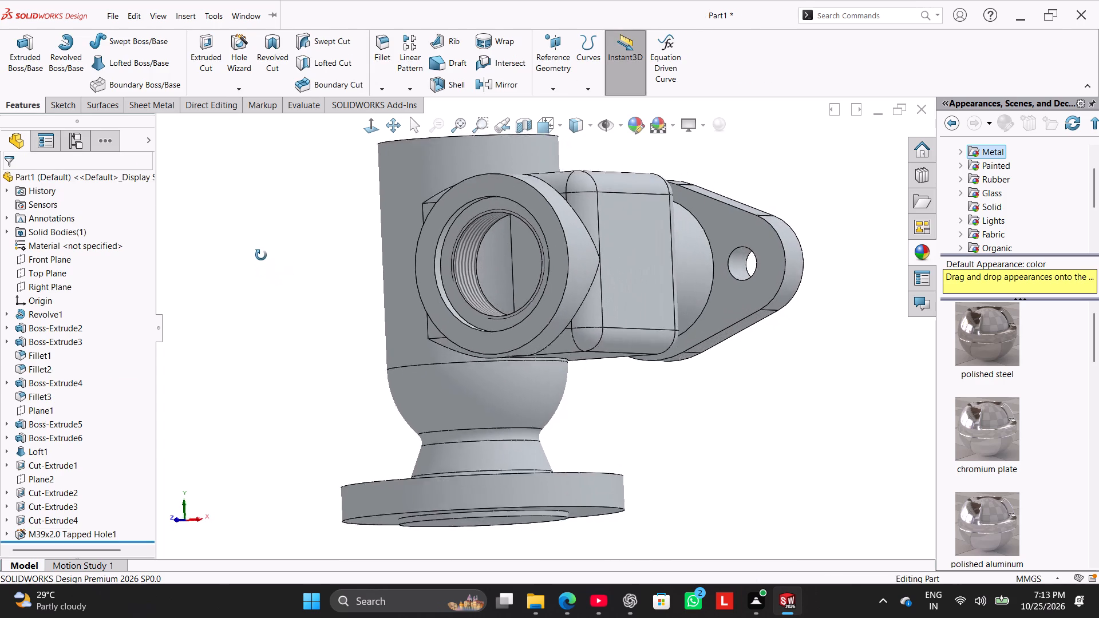
pyautogui.moveTo(261, 255); pyautogui.dragTo(251, 275, button='middle')
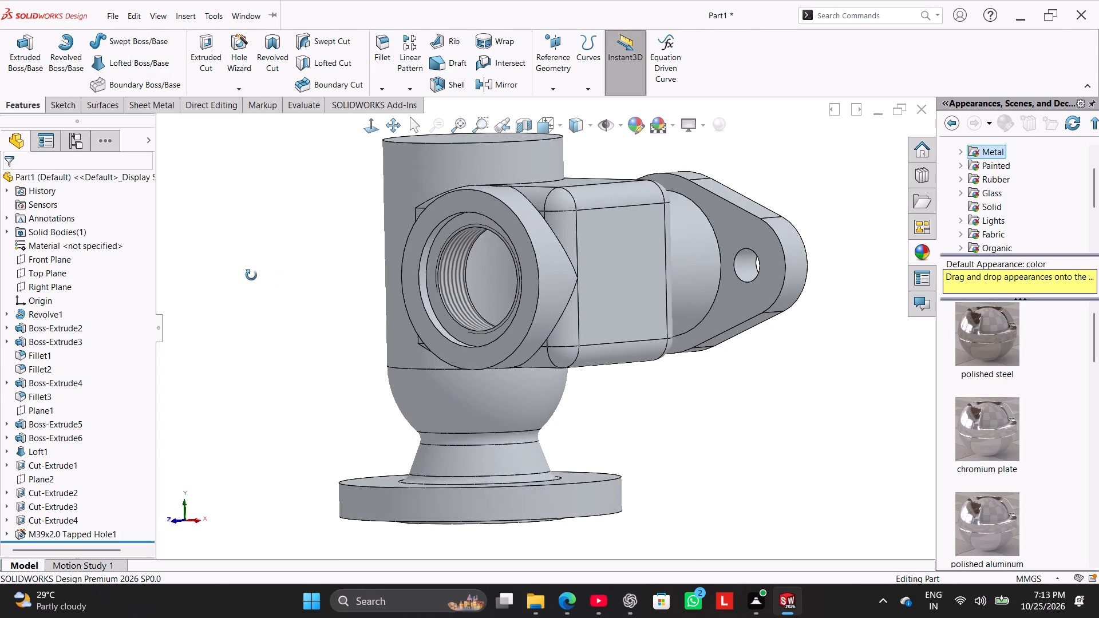
pyautogui.moveTo(251, 275); pyautogui.dragTo(258, 276, button='middle')
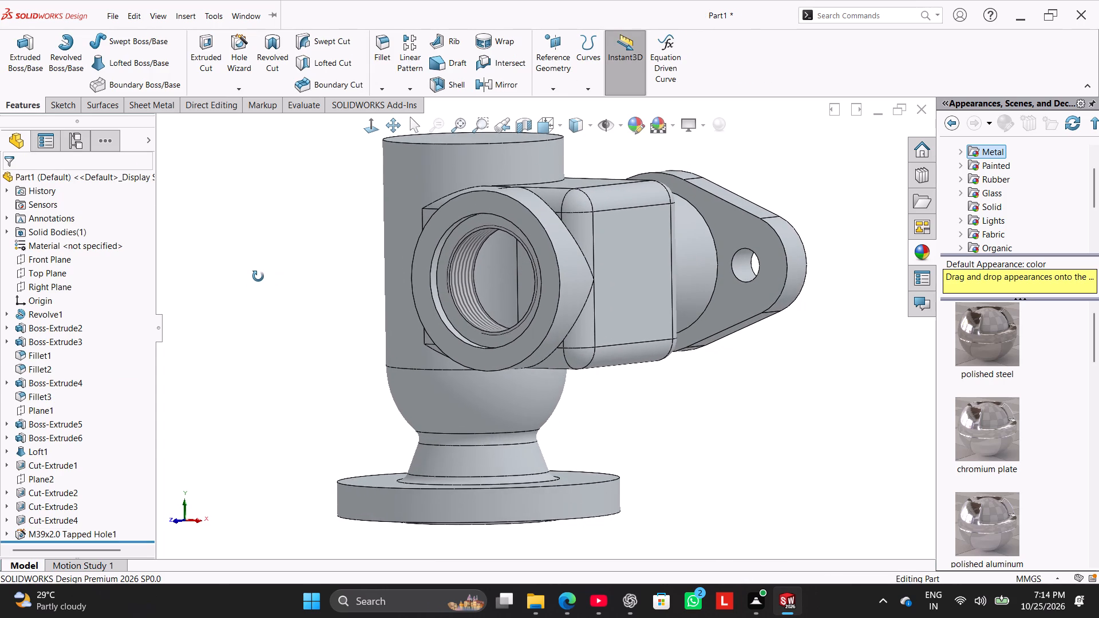
pyautogui.moveTo(258, 276); pyautogui.dragTo(254, 288, button='middle')
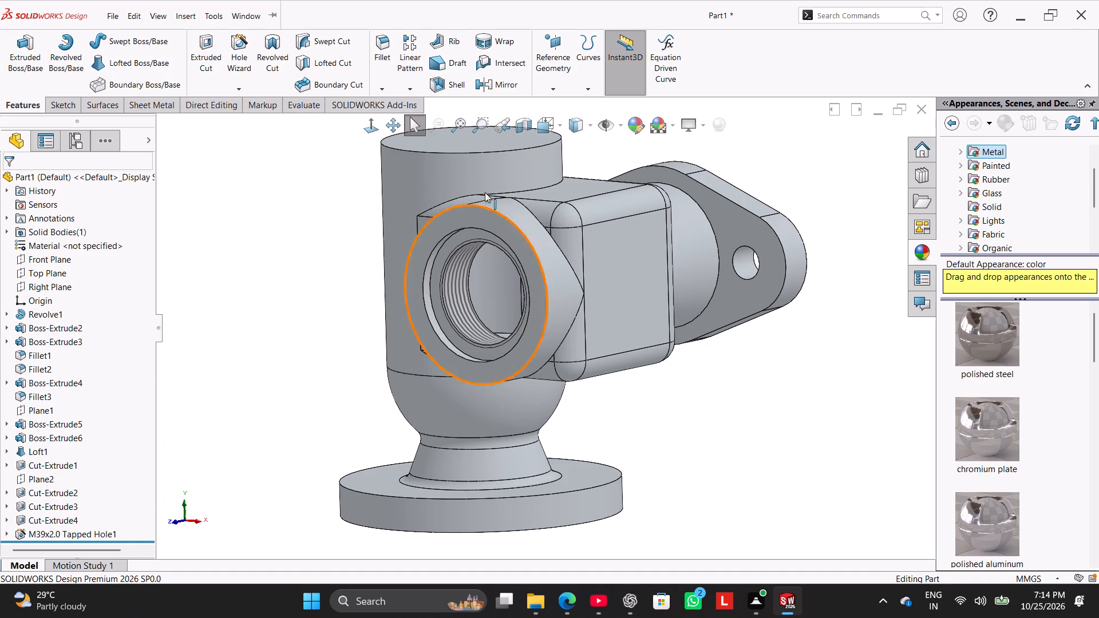
pyautogui.scroll(2, 509, 201)
pyautogui.moveTo(515, 203); pyautogui.dragTo(519, 259, button='middle')
pyautogui.rightClick(512, 206)
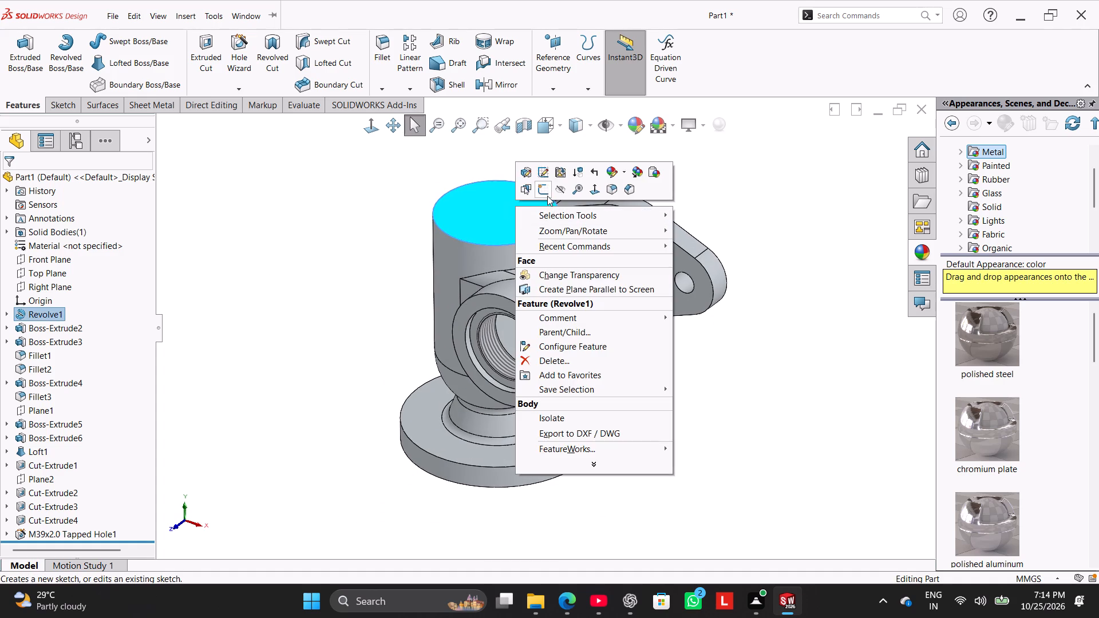
pyautogui.click(543, 192)
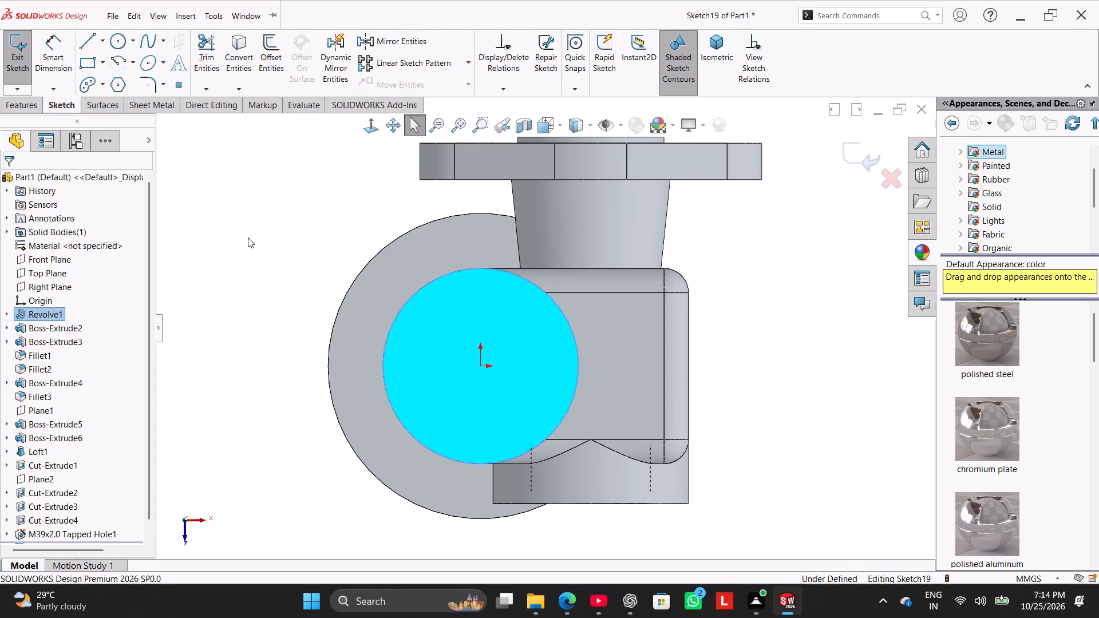
pyautogui.click(251, 204)
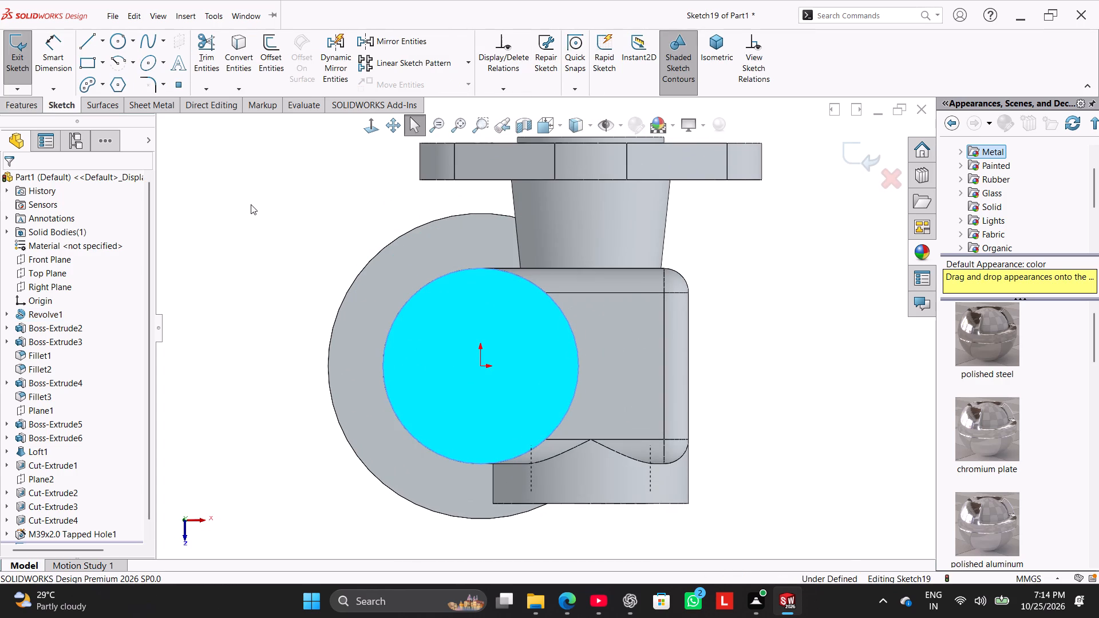
pyautogui.click(121, 34)
pyautogui.click(481, 367)
pyautogui.click(483, 429)
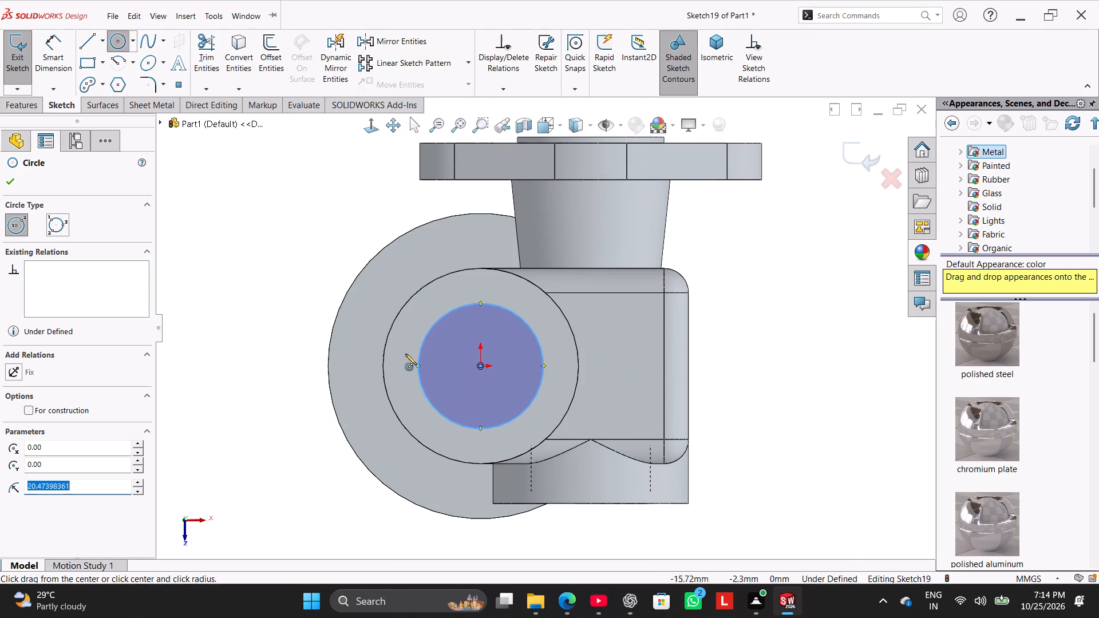
# Dimension the circle on the cylinder's top face to a diameter of 48 mm.
pyautogui.click(59, 50)
pyautogui.click(420, 382)
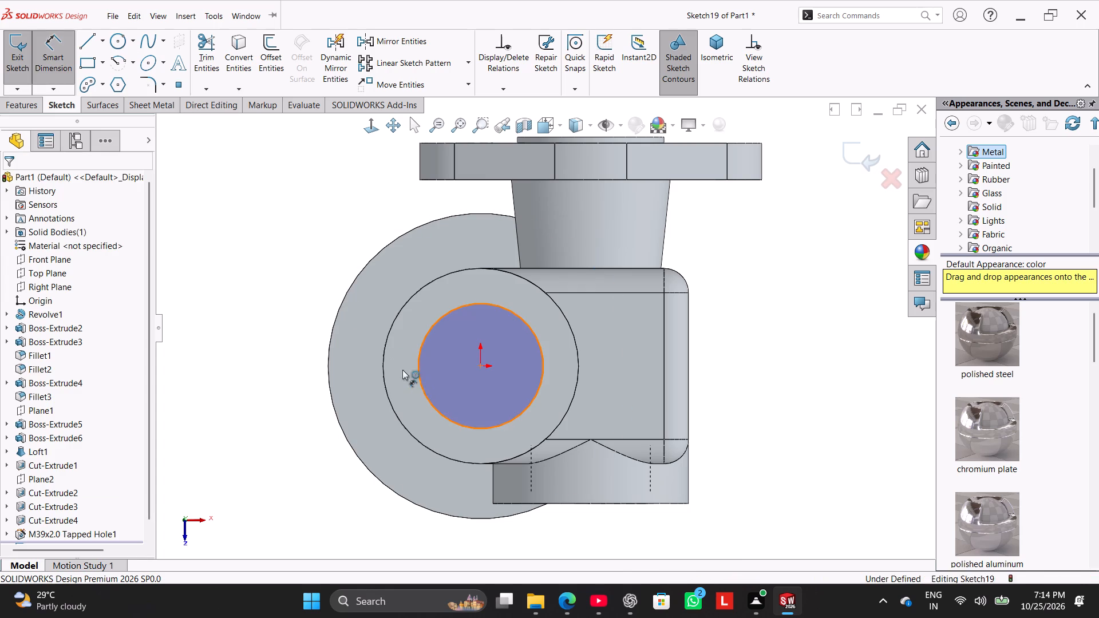
pyautogui.click(307, 215)
pyautogui.write('48')
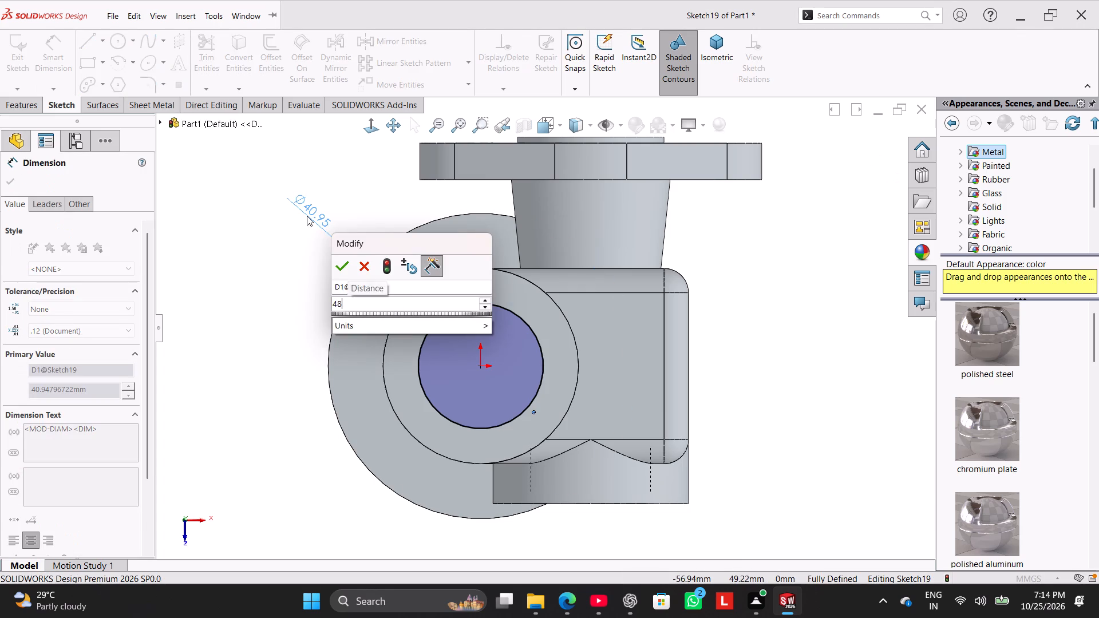
pyautogui.press('Return')
pyautogui.rightClick(297, 314)
pyautogui.click(334, 350)
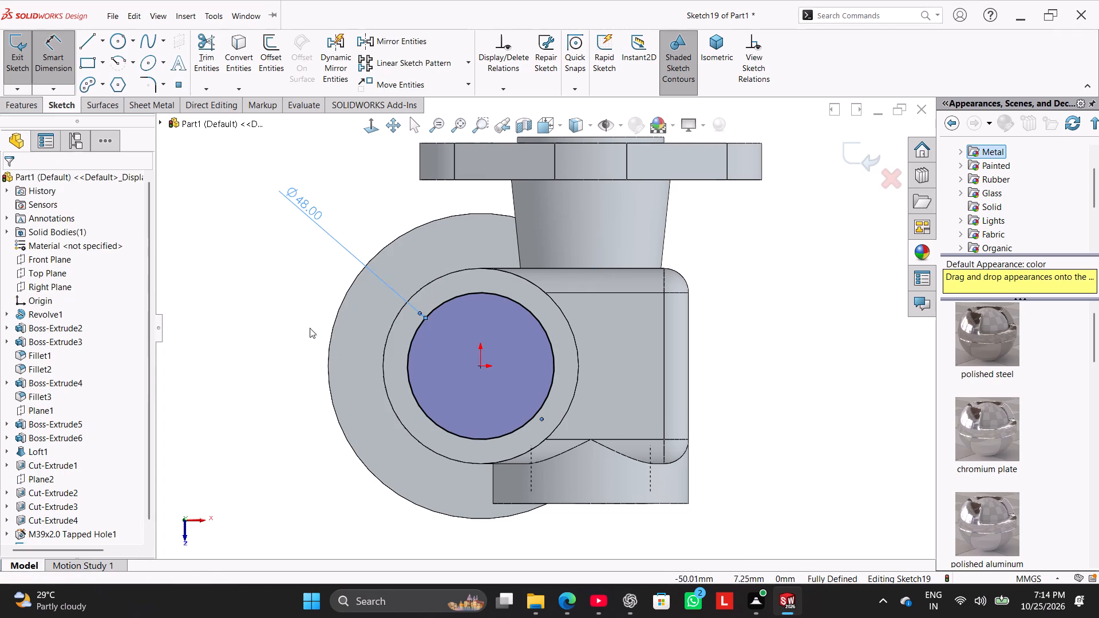
pyautogui.click(279, 287)
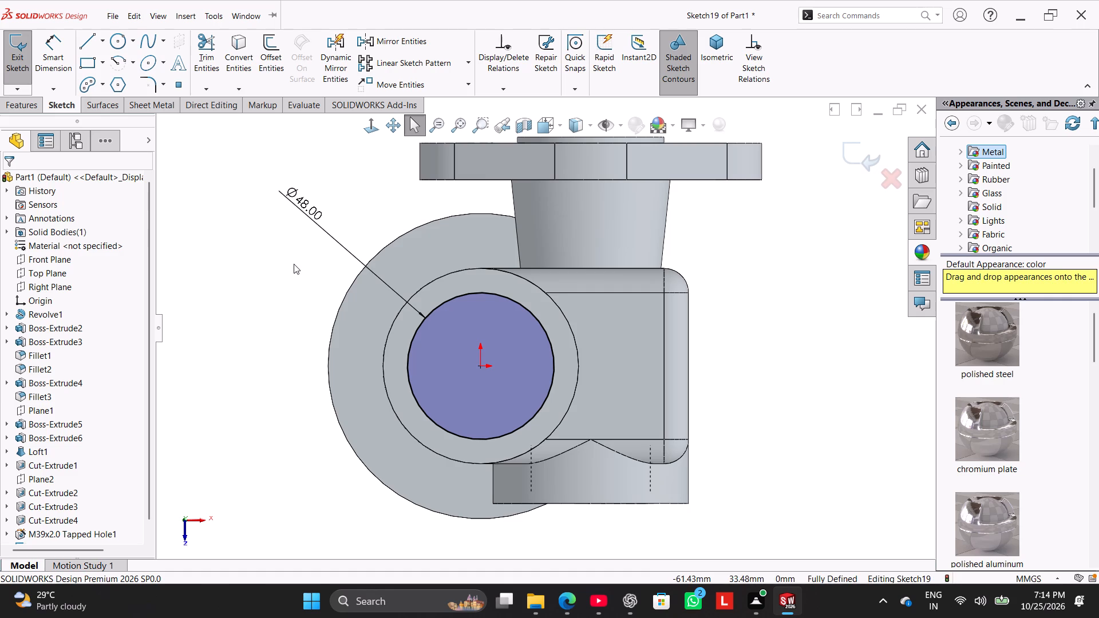
# Cut-extrude the 48 mm circle with a Blind depth of 2.5 mm into the top of the vertical cylinder.
pyautogui.click(29, 110)
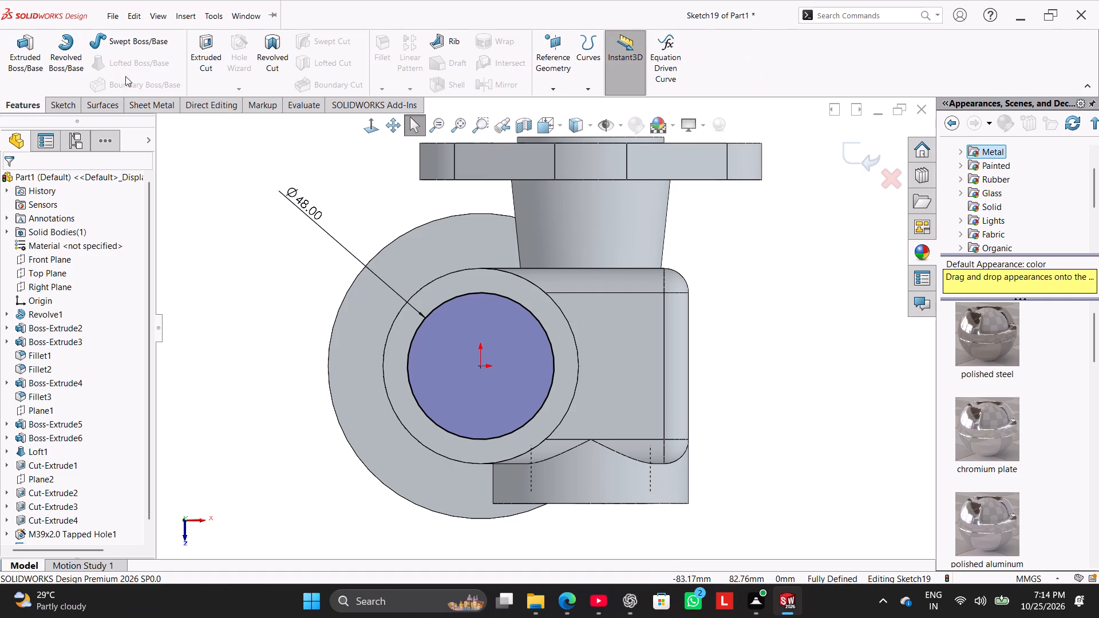
pyautogui.click(210, 55)
pyautogui.moveTo(243, 346); pyautogui.dragTo(267, 252, button='middle')
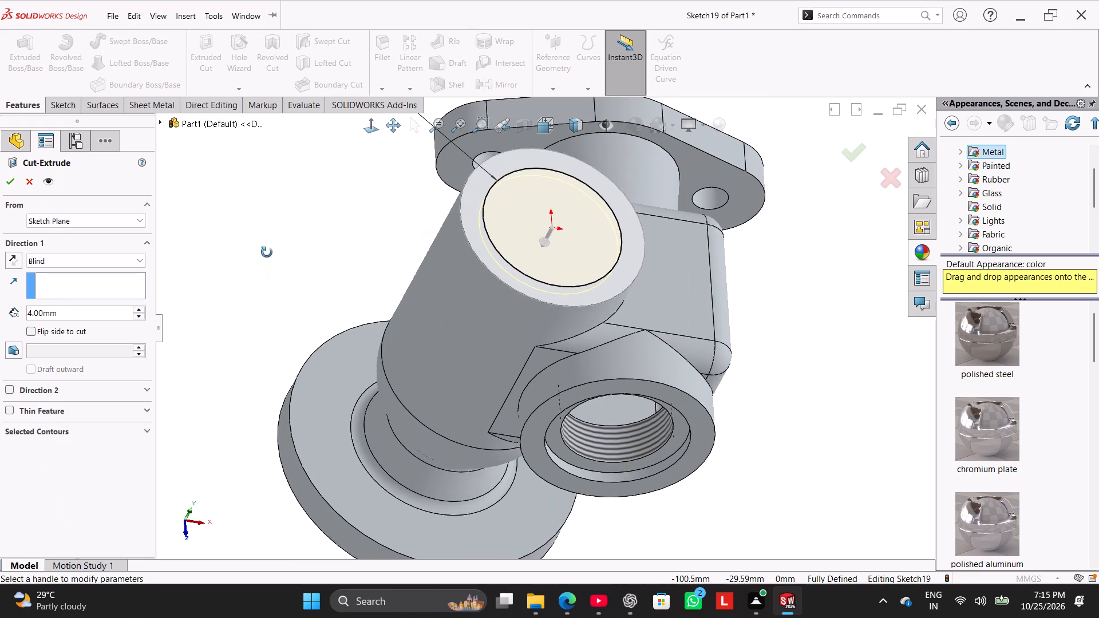
pyautogui.moveTo(267, 252); pyautogui.dragTo(267, 252, button='middle')
pyautogui.doubleClick(107, 310)
pyautogui.write('2.5')
pyautogui.press('Return')
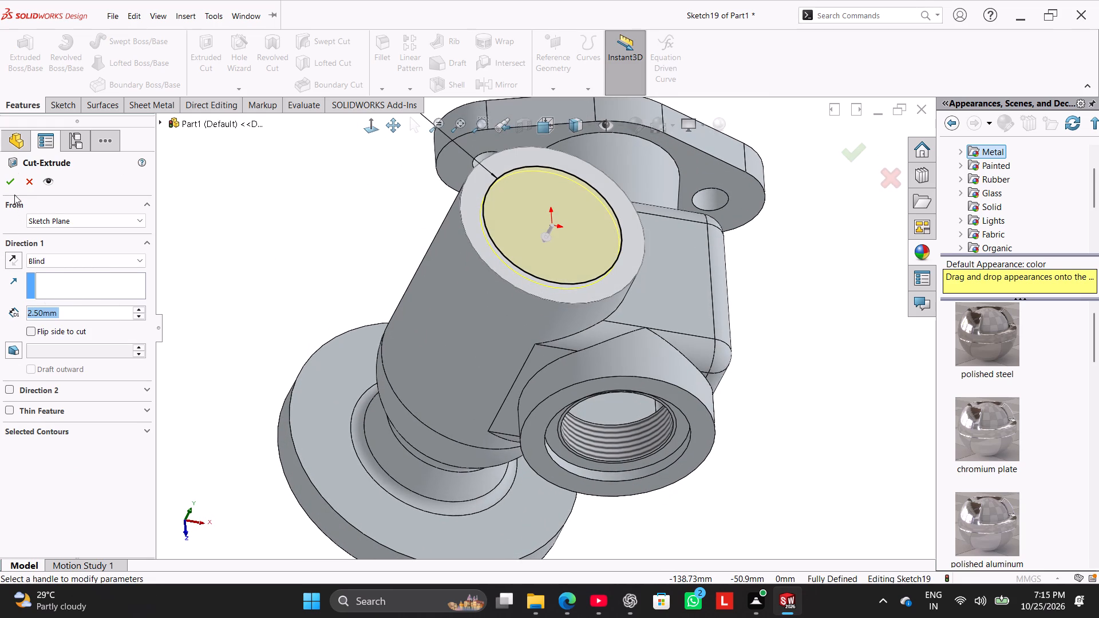
pyautogui.click(14, 183)
pyautogui.click(262, 248)
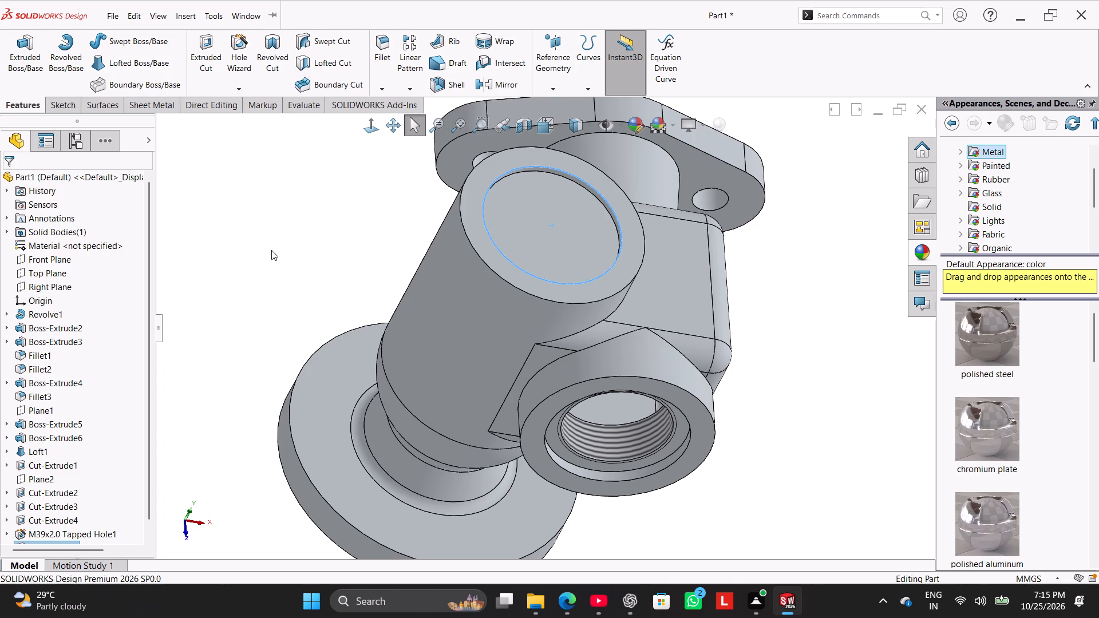
# Start another Hole Wizard DIN tapped hole and set its size to M48x2.0.
pyautogui.click(242, 66)
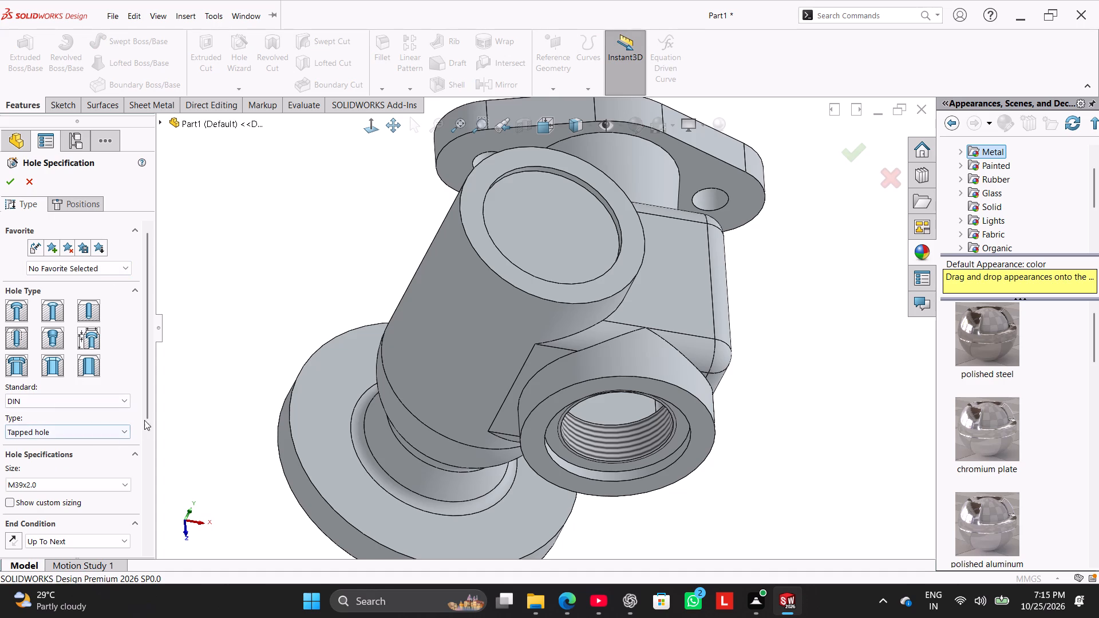
pyautogui.moveTo(149, 407); pyautogui.dragTo(148, 473)
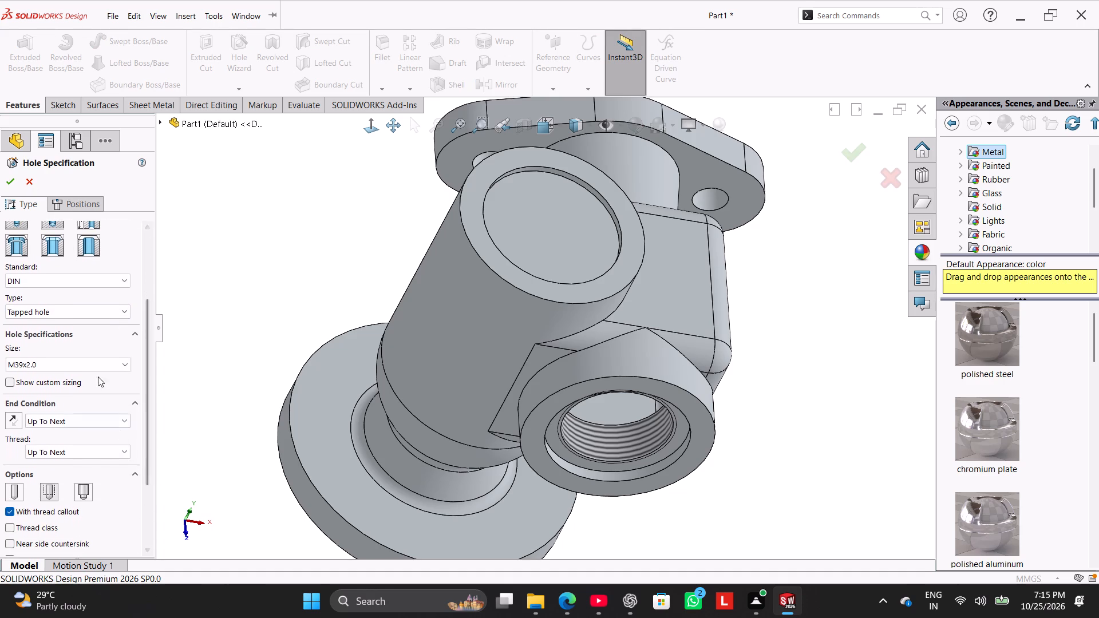
pyautogui.click(97, 370)
pyautogui.scroll(-1, 85, 449)
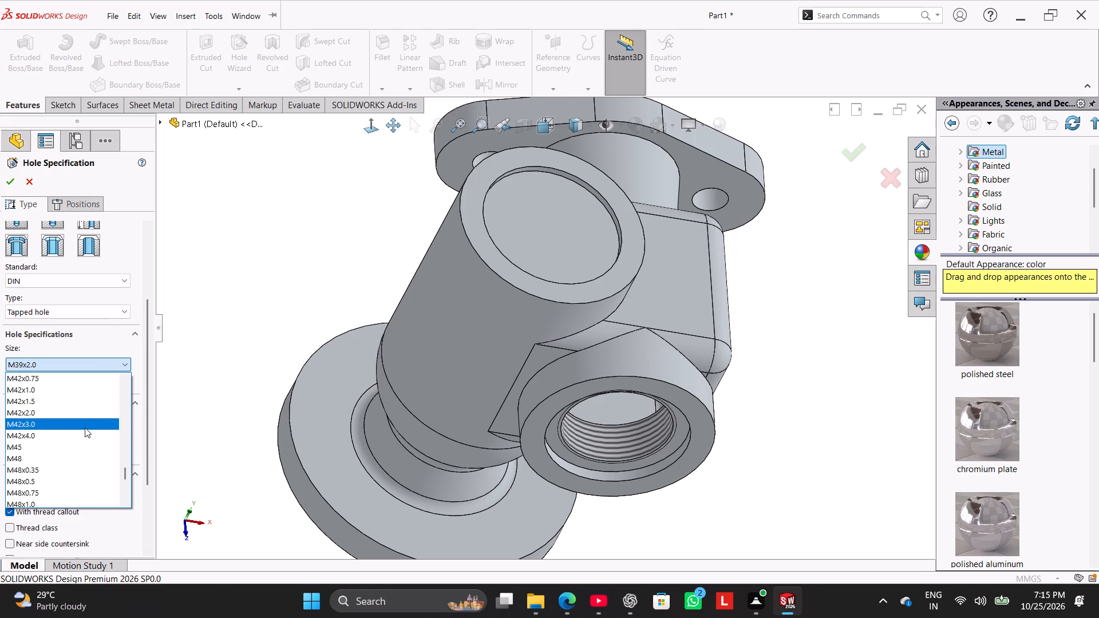
pyautogui.scroll(-1, 89, 447)
pyautogui.scroll(1, 91, 427)
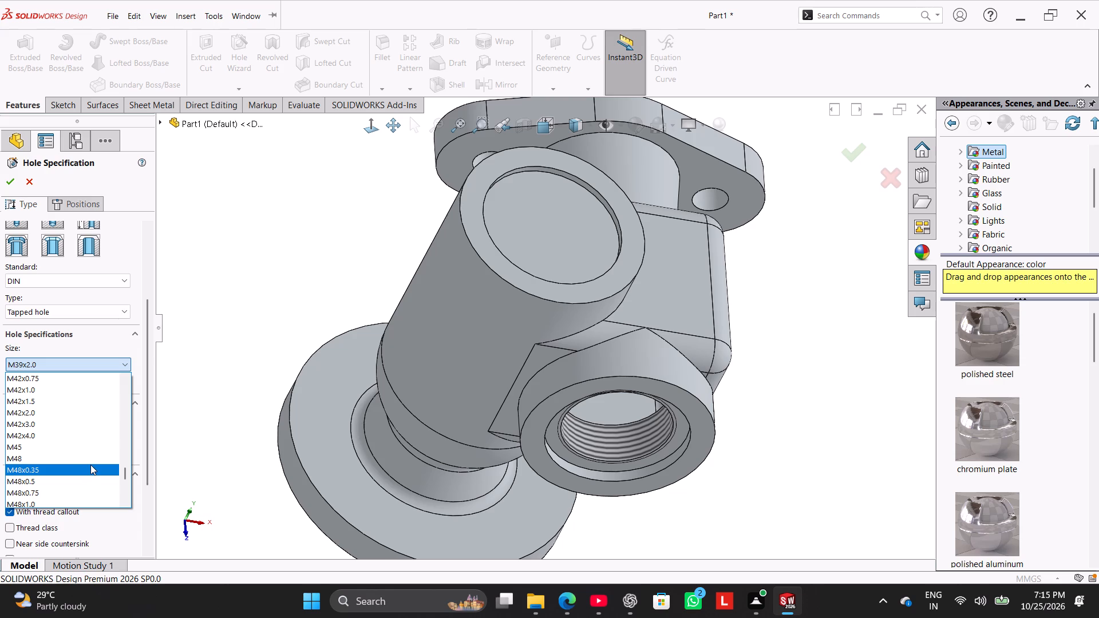
pyautogui.scroll(-1, 93, 470)
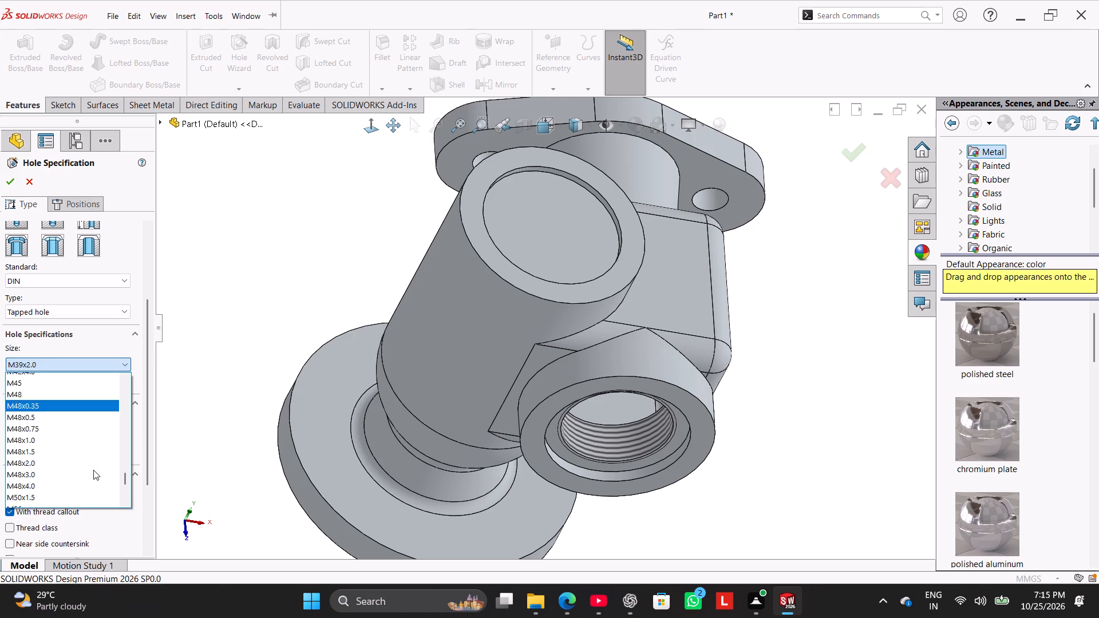
pyautogui.click(96, 447)
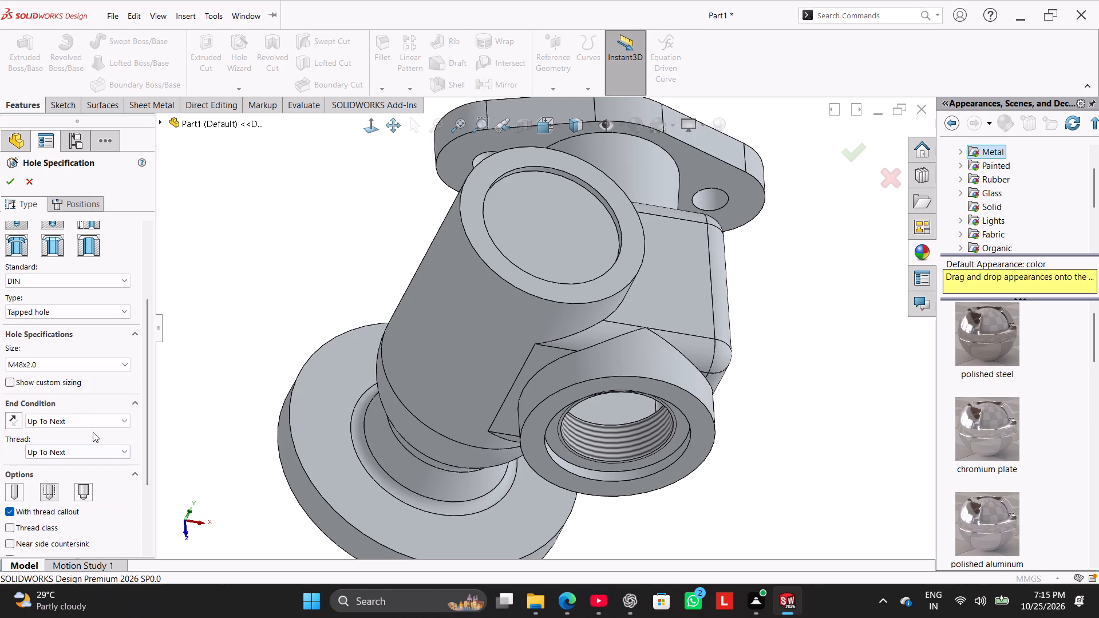
# Place the M48x2.0 tapped hole at the origin on the vertical cylinder's recessed top face and finish the hole.
pyautogui.click(90, 203)
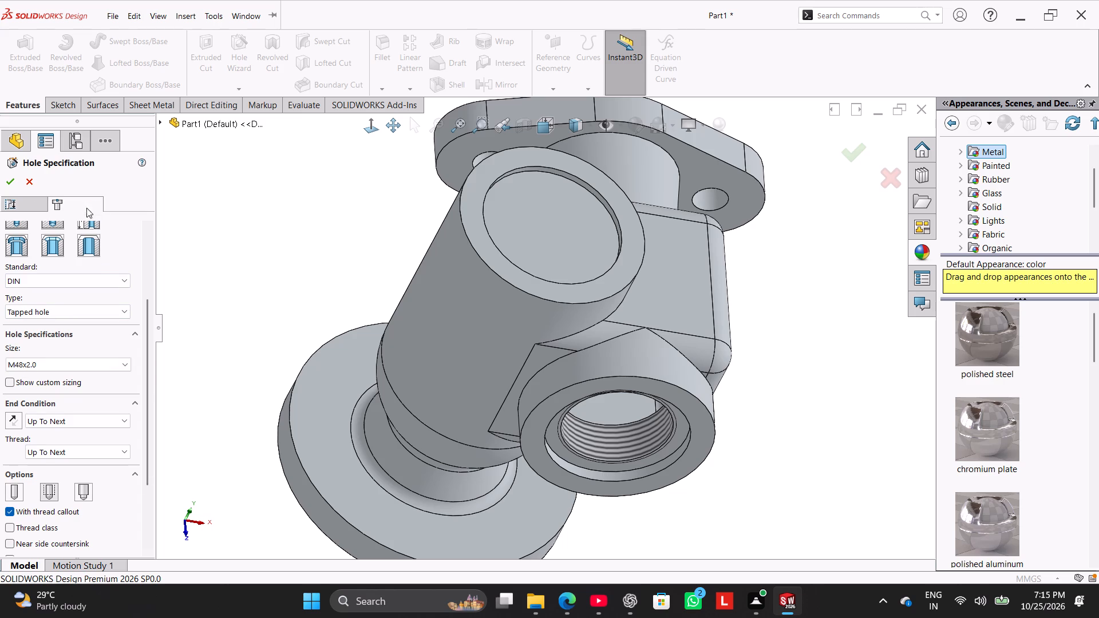
pyautogui.click(531, 238)
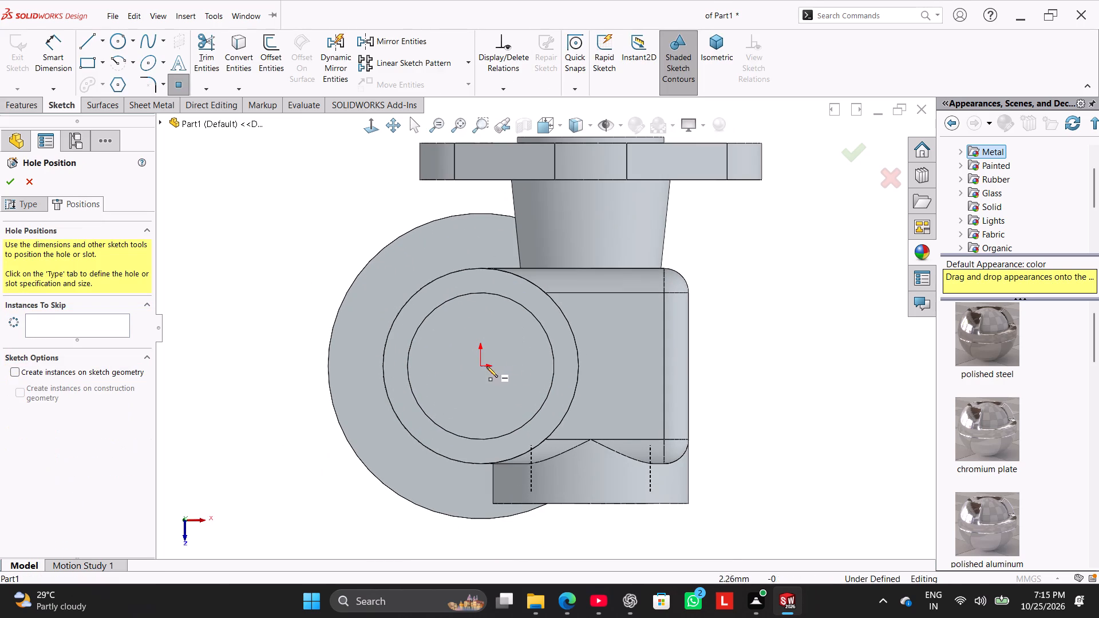
pyautogui.click(481, 364)
pyautogui.click(11, 180)
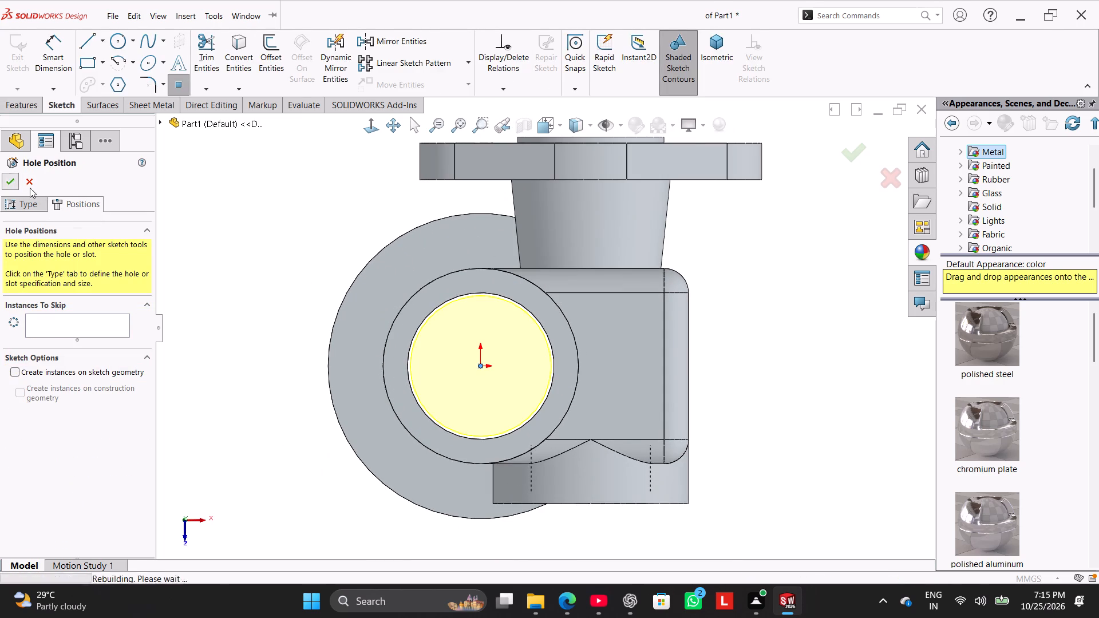
pyautogui.click(295, 281)
# Examine the housing and its threaded openings in isometric view, along with the newest recess and tapped hole features in the feature tree.
pyautogui.moveTo(298, 319); pyautogui.dragTo(301, 201, button='middle')
pyautogui.moveTo(237, 300); pyautogui.dragTo(286, 239, button='right')
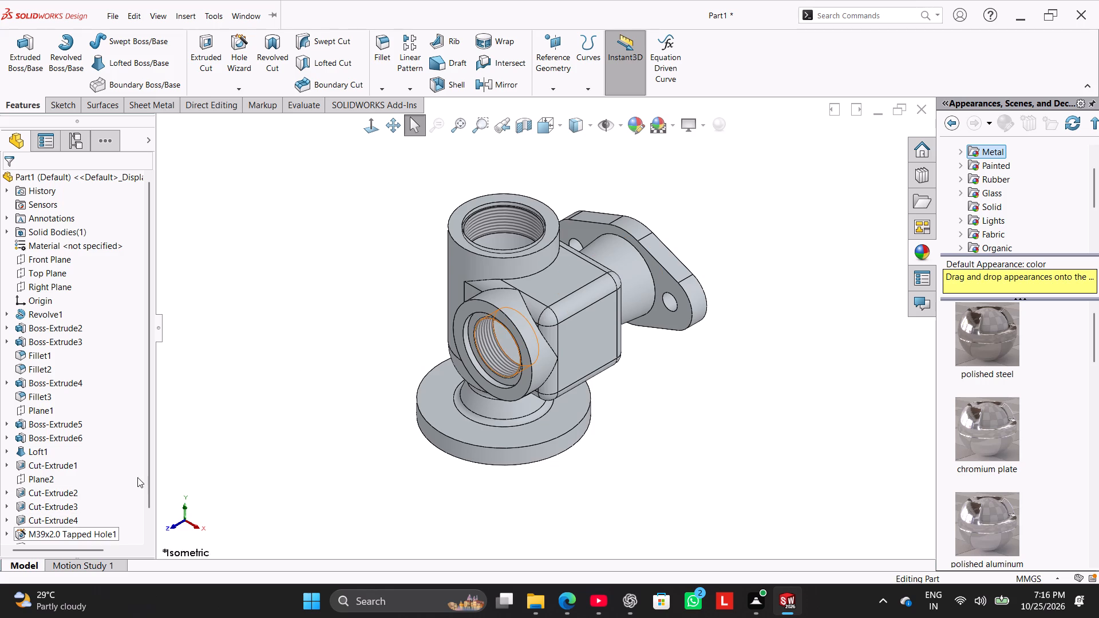
pyautogui.moveTo(145, 485); pyautogui.dragTo(139, 530)
pyautogui.rightClick(95, 531)
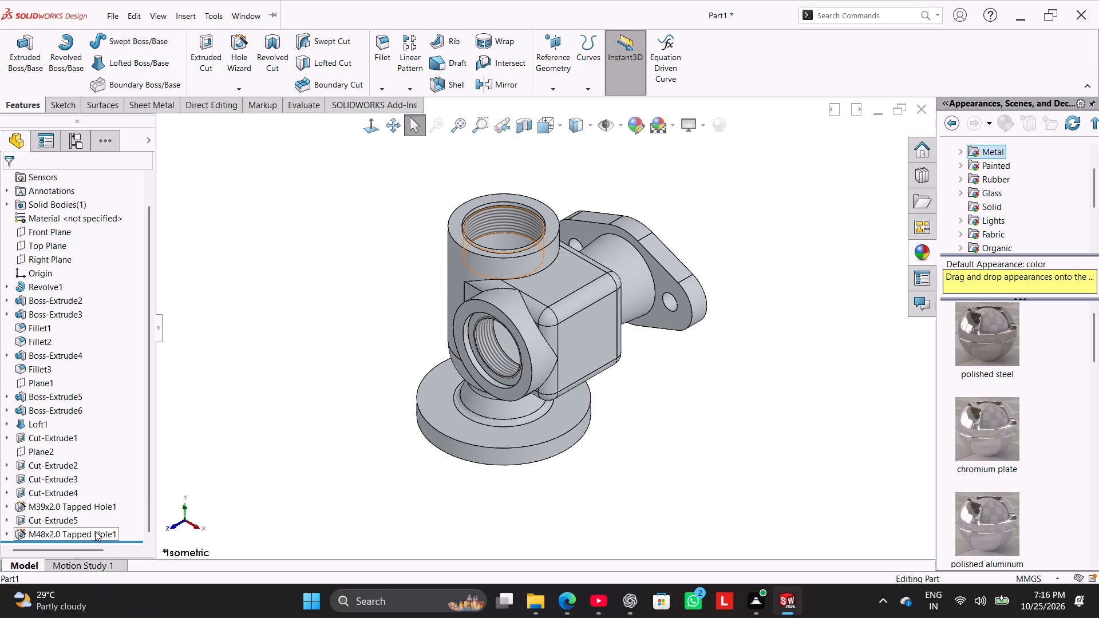
pyautogui.click(302, 441)
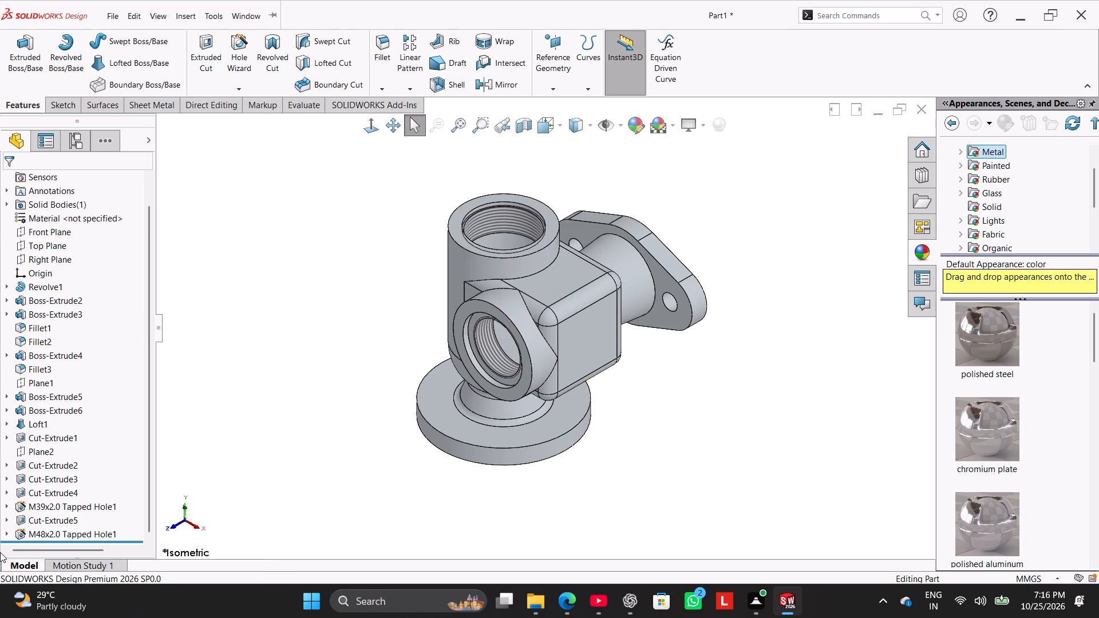
pyautogui.click(10, 518)
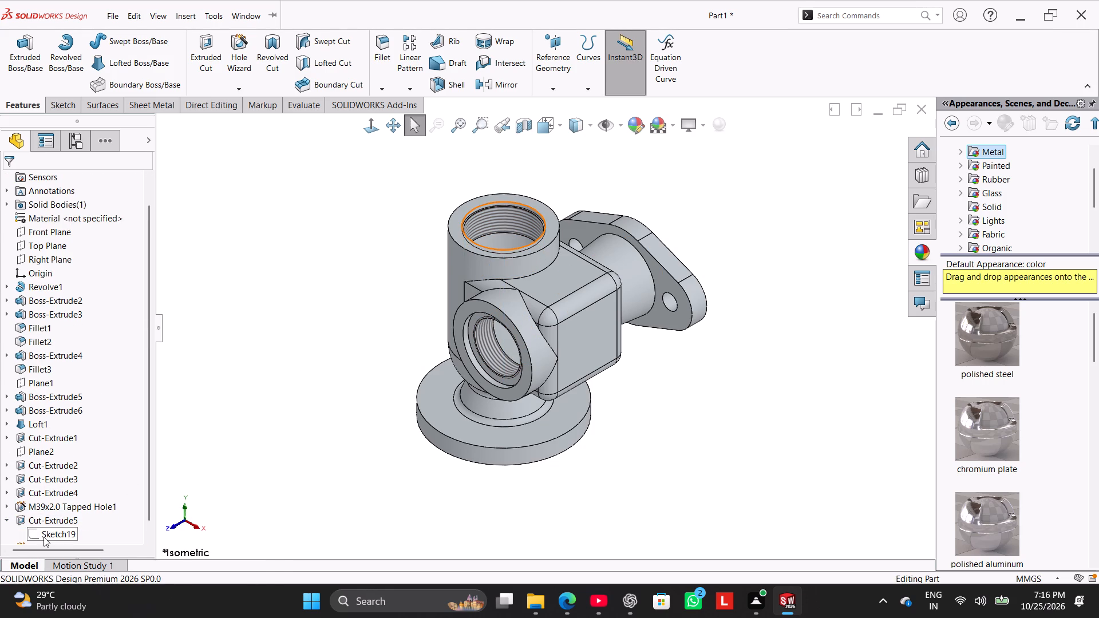
pyautogui.rightClick(44, 534)
pyautogui.click(277, 351)
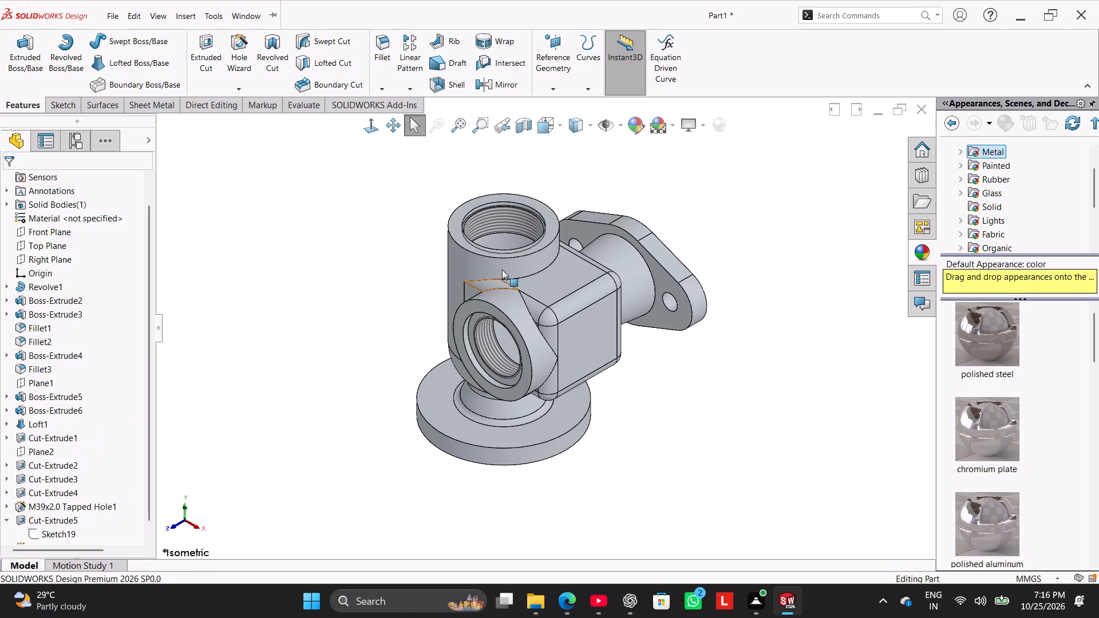
pyautogui.moveTo(513, 300); pyautogui.dragTo(520, 342, button='middle')
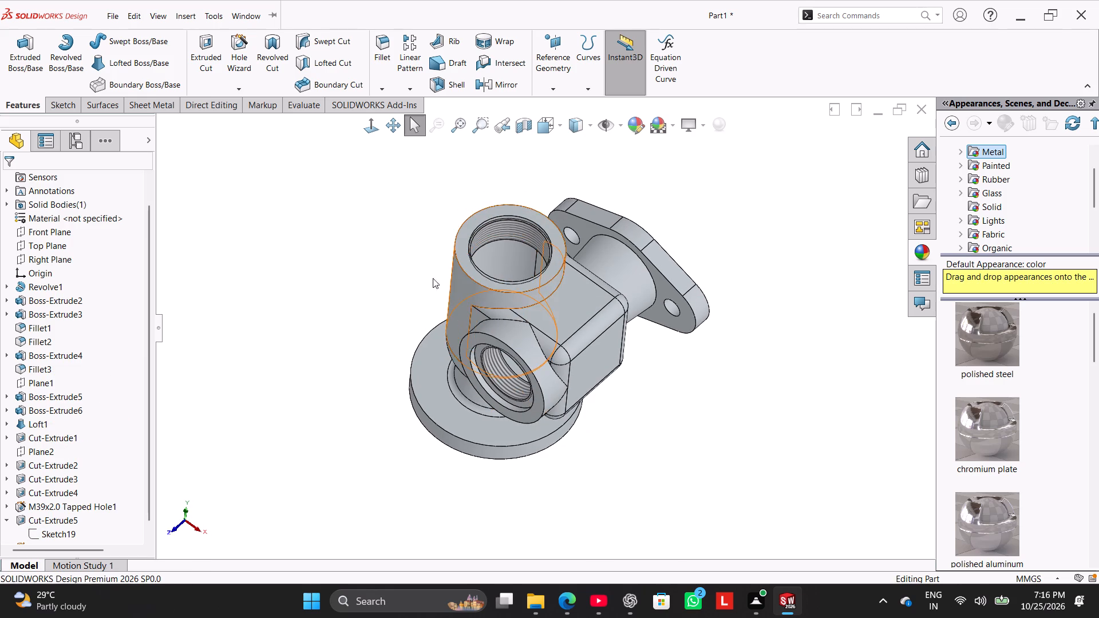
# Examine the recess edge and the M48x2.0 threaded bore at the top of the vertical cylinder.
pyautogui.moveTo(379, 278); pyautogui.dragTo(358, 327, button='middle')
pyautogui.scroll(-3, 449, 308)
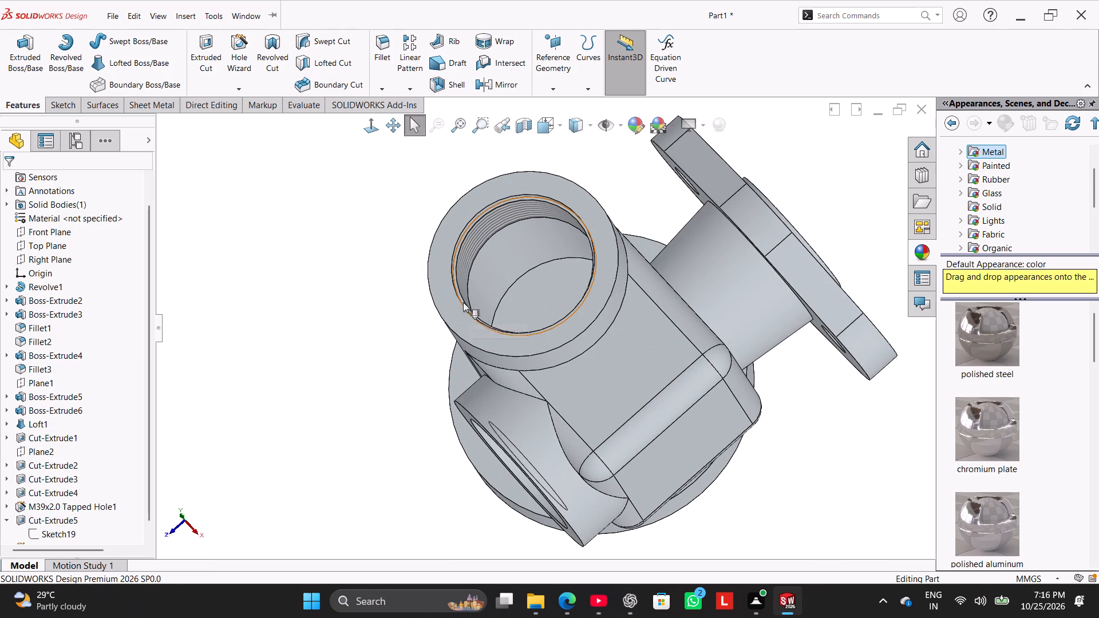
pyautogui.click(468, 302)
pyautogui.click(376, 316)
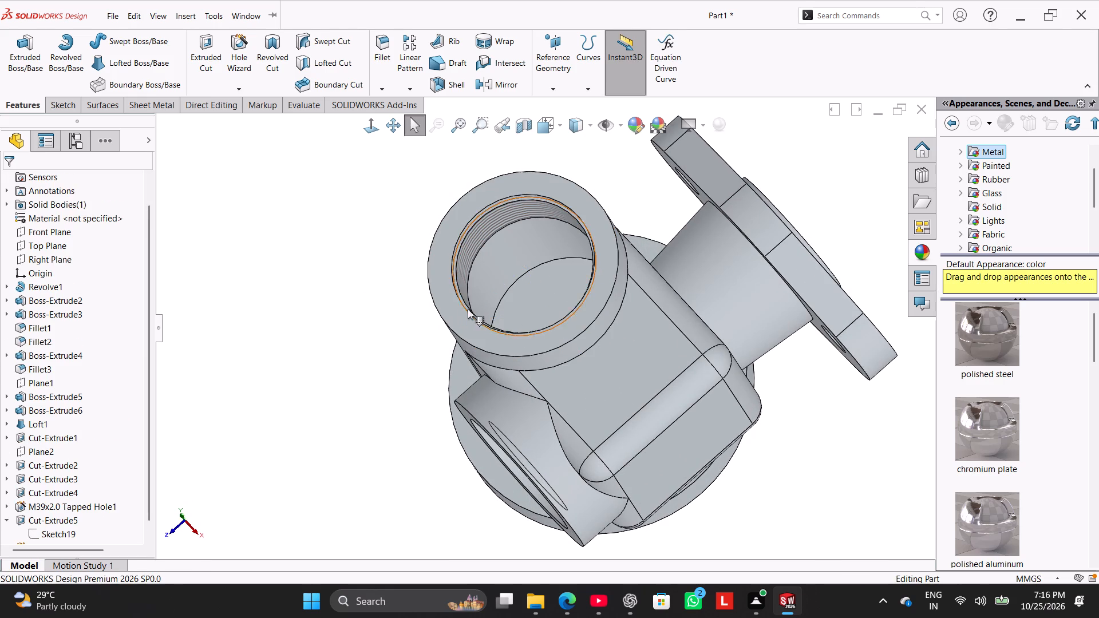
pyautogui.click(471, 311)
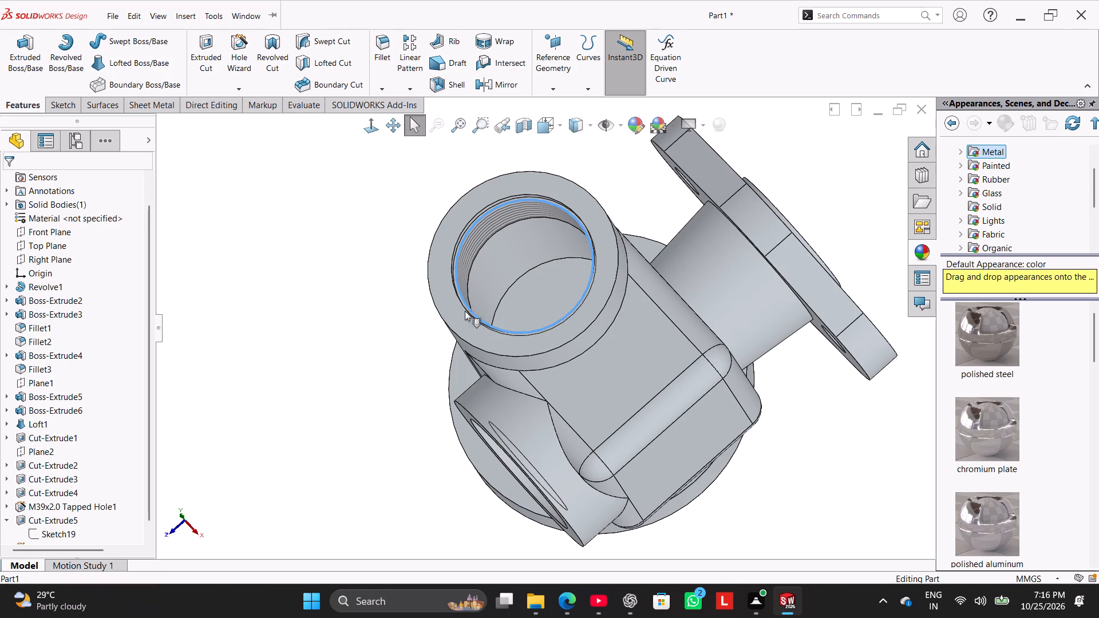
pyautogui.moveTo(400, 315); pyautogui.dragTo(421, 283, button='middle')
pyautogui.click(312, 304)
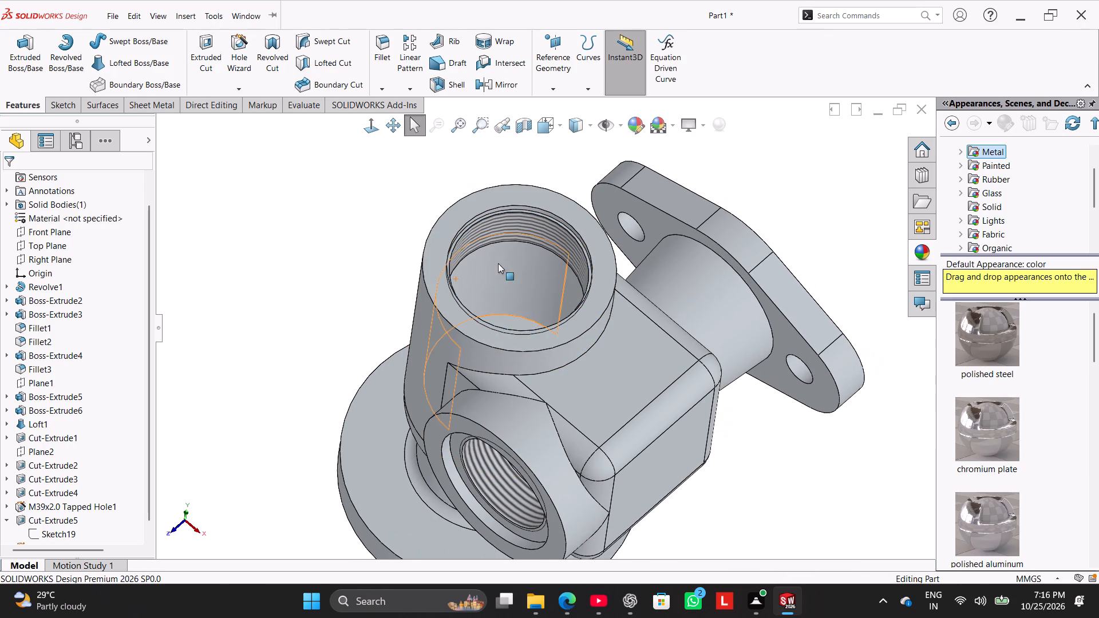
pyautogui.click(520, 209)
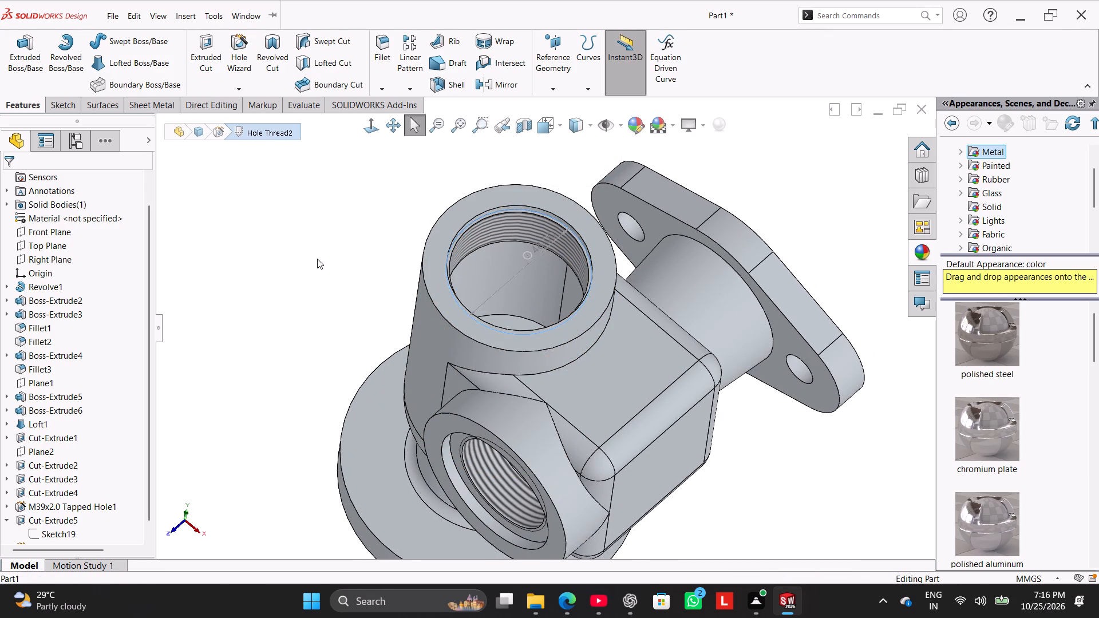
pyautogui.click(313, 255)
pyautogui.click(536, 242)
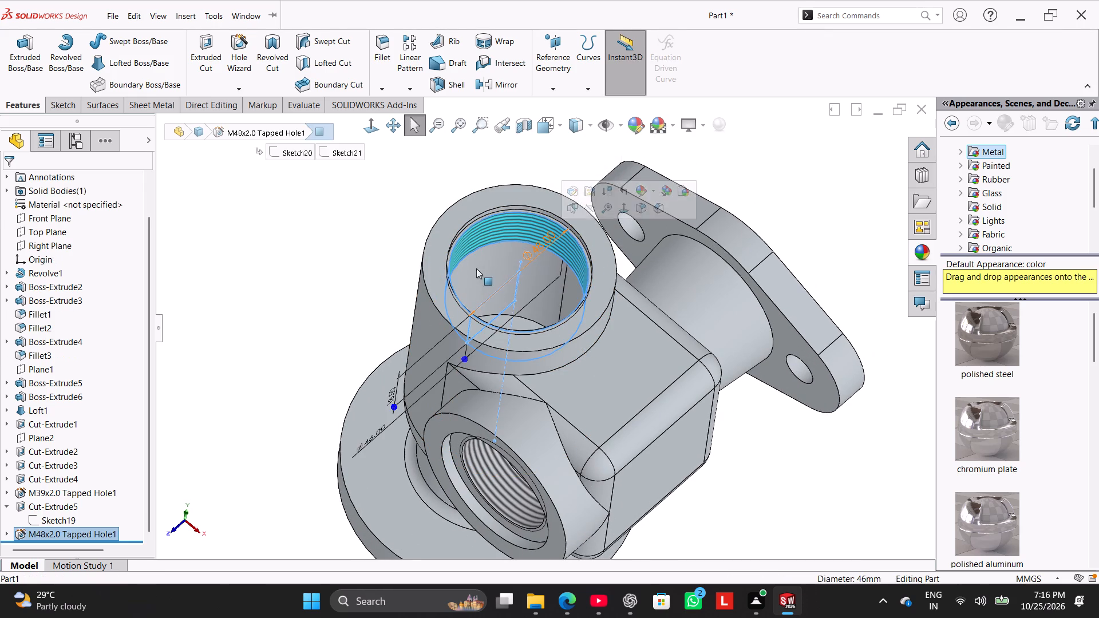
pyautogui.middleClick(322, 326)
pyautogui.click(317, 327)
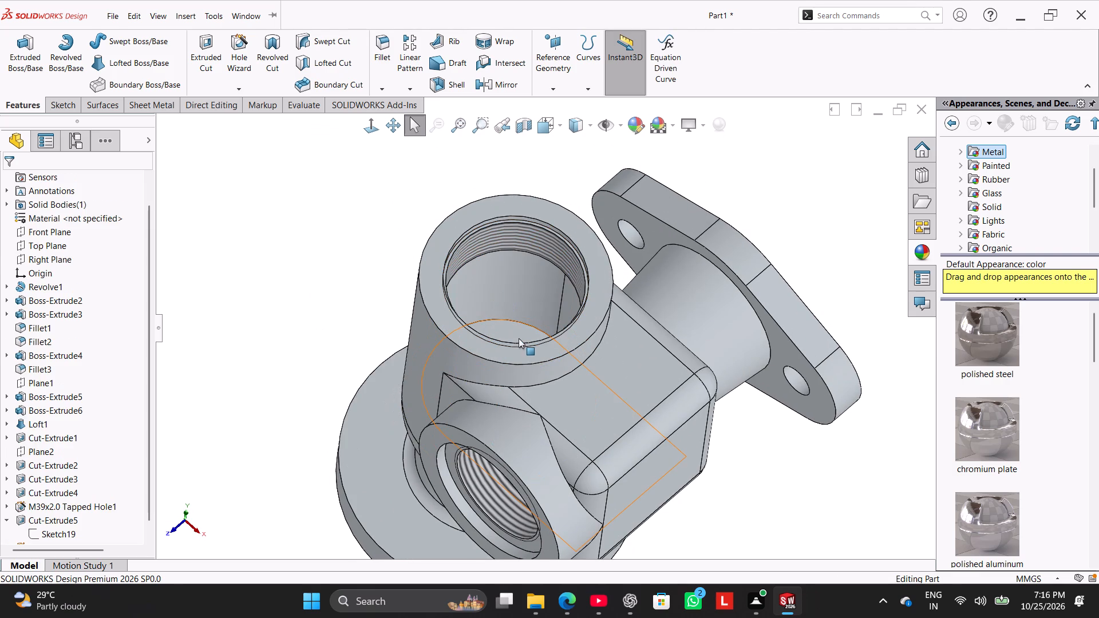
pyautogui.scroll(-7, 511, 240)
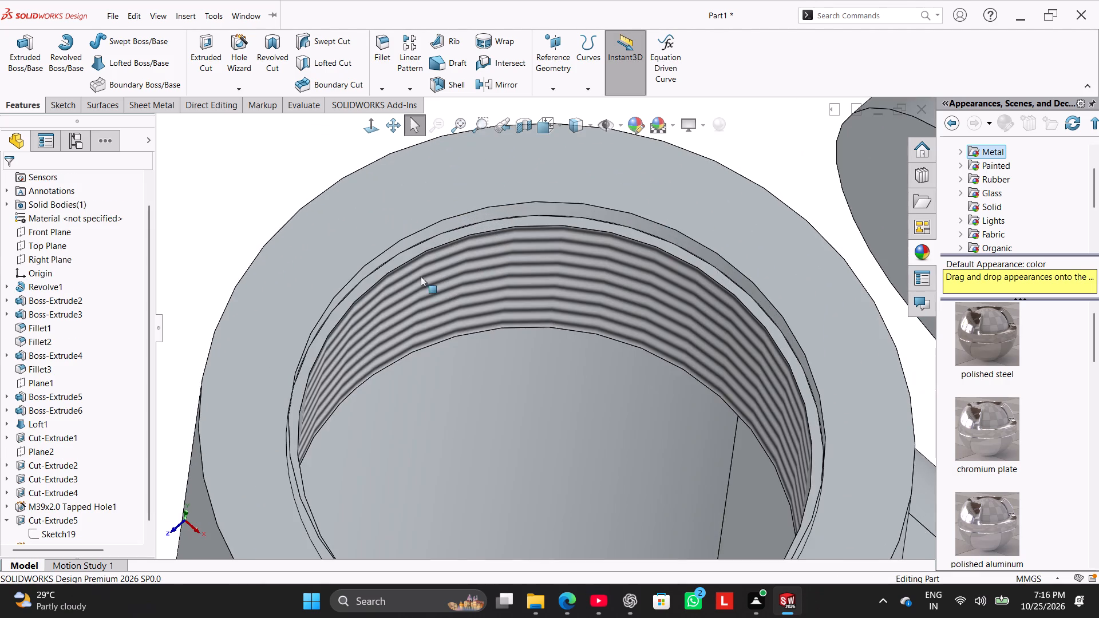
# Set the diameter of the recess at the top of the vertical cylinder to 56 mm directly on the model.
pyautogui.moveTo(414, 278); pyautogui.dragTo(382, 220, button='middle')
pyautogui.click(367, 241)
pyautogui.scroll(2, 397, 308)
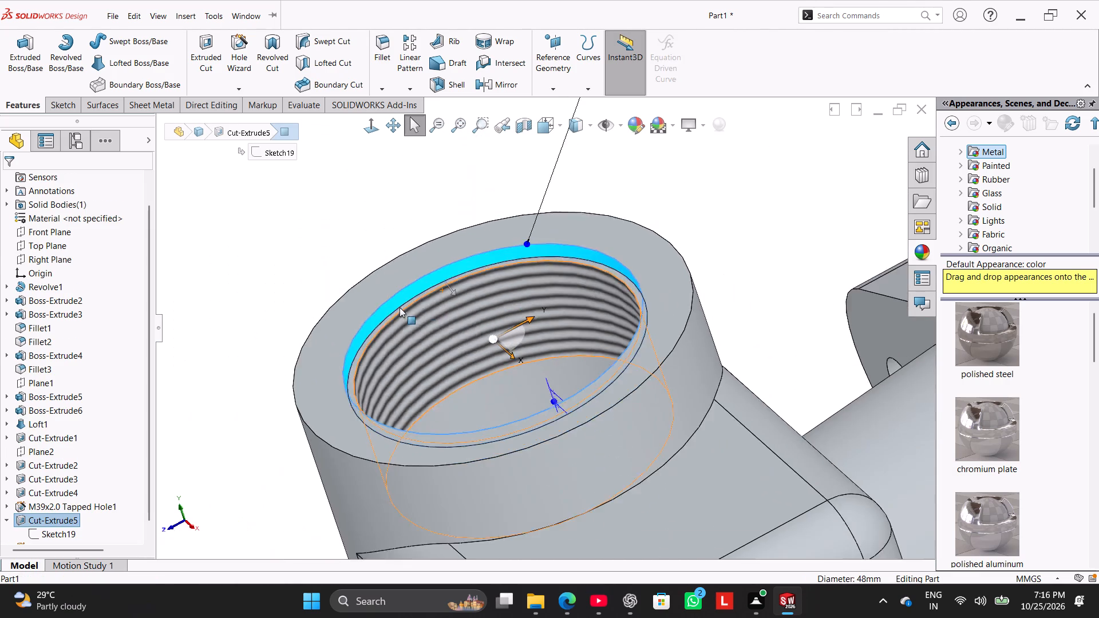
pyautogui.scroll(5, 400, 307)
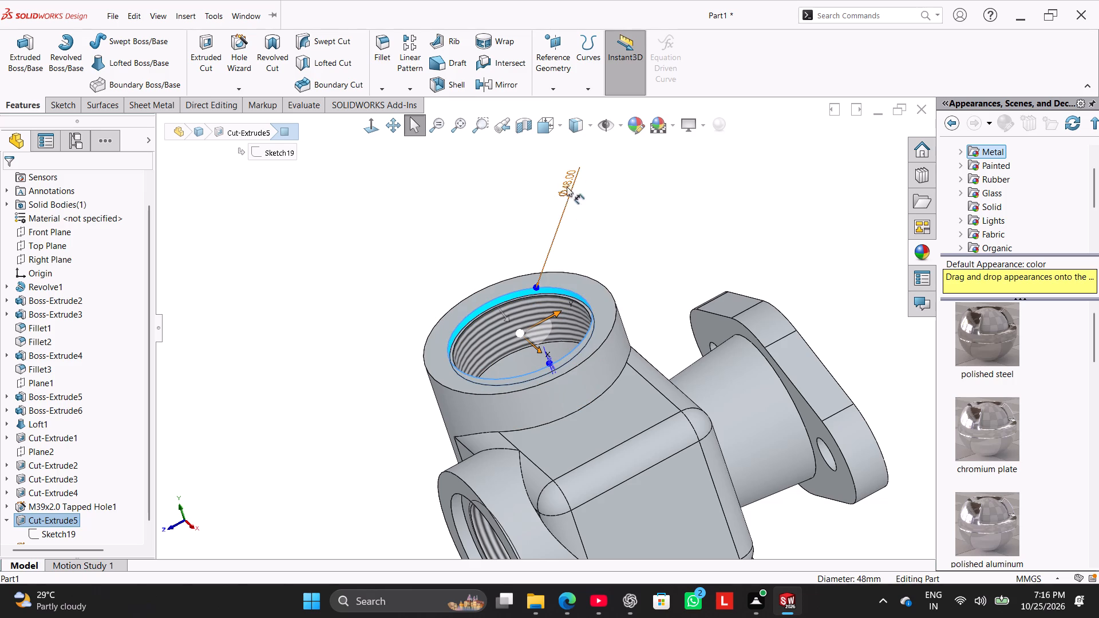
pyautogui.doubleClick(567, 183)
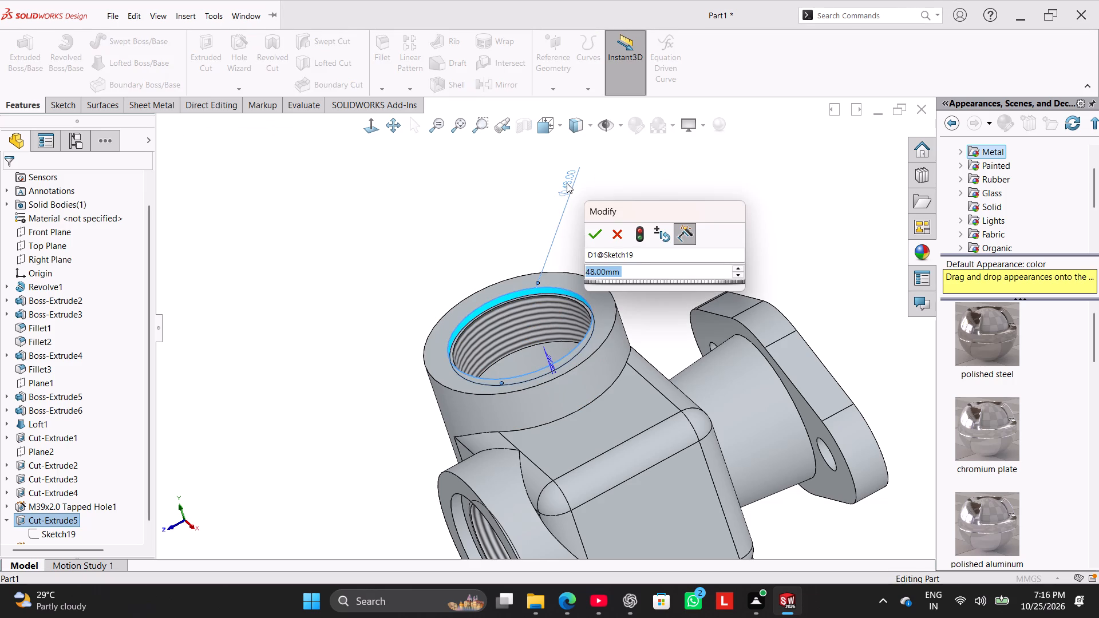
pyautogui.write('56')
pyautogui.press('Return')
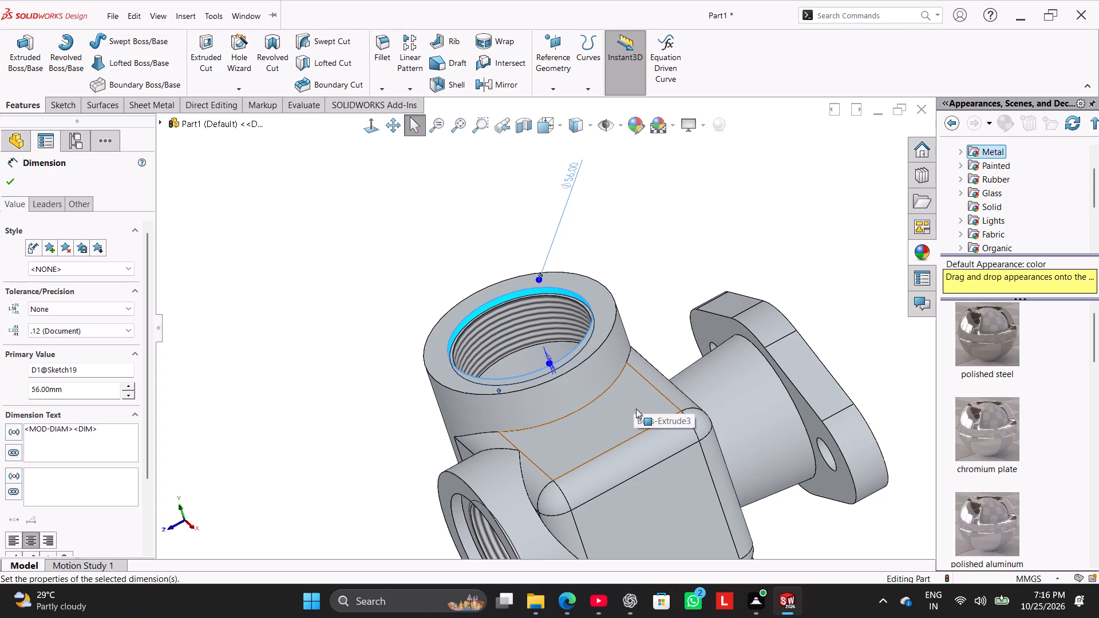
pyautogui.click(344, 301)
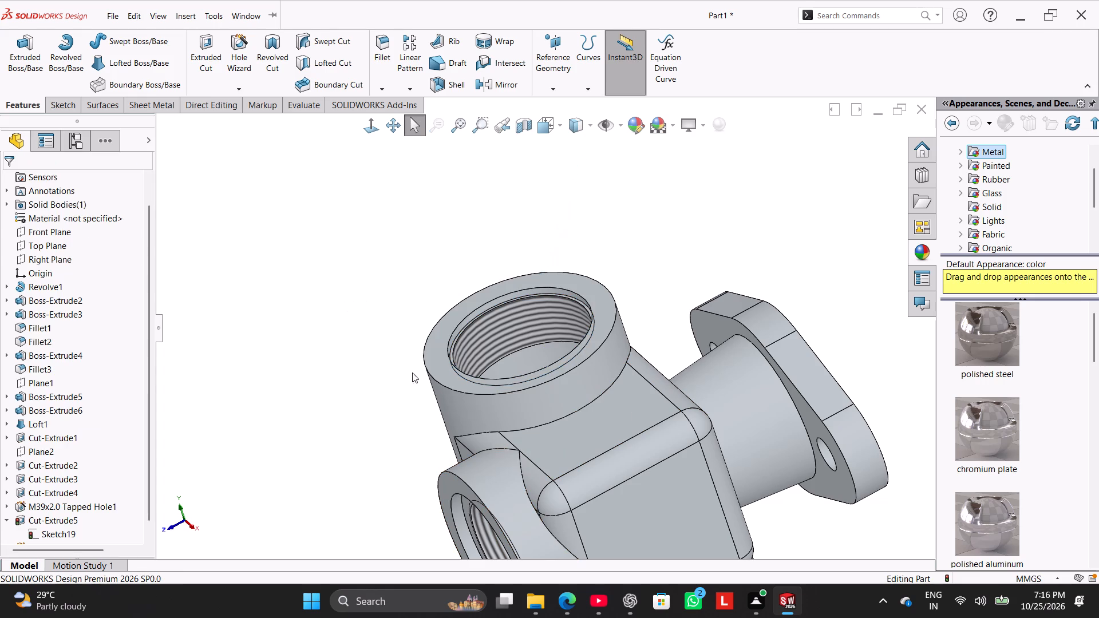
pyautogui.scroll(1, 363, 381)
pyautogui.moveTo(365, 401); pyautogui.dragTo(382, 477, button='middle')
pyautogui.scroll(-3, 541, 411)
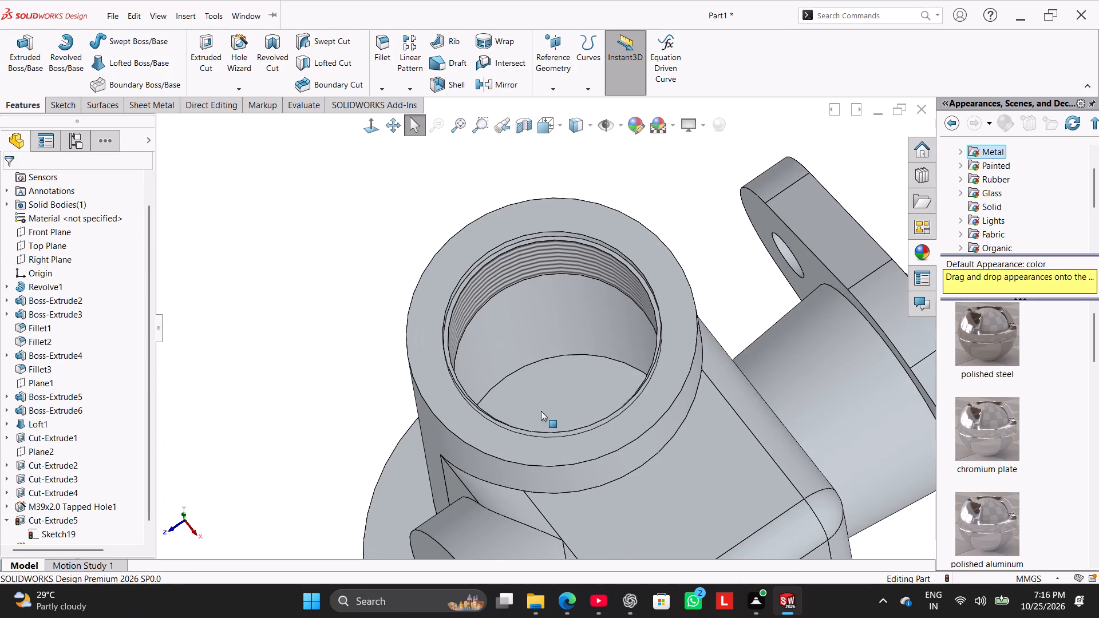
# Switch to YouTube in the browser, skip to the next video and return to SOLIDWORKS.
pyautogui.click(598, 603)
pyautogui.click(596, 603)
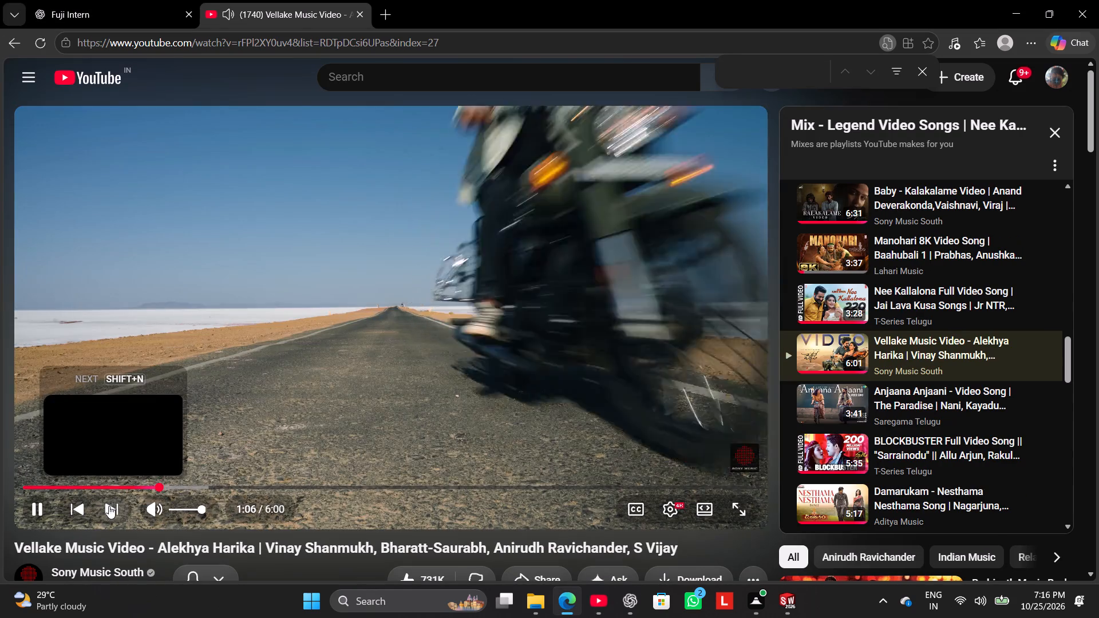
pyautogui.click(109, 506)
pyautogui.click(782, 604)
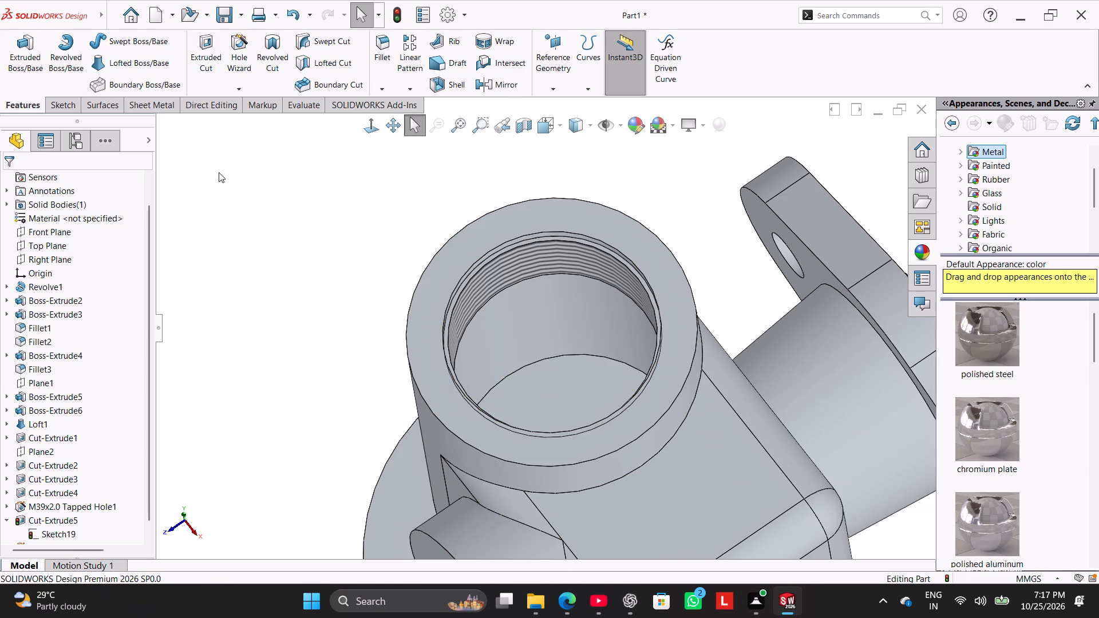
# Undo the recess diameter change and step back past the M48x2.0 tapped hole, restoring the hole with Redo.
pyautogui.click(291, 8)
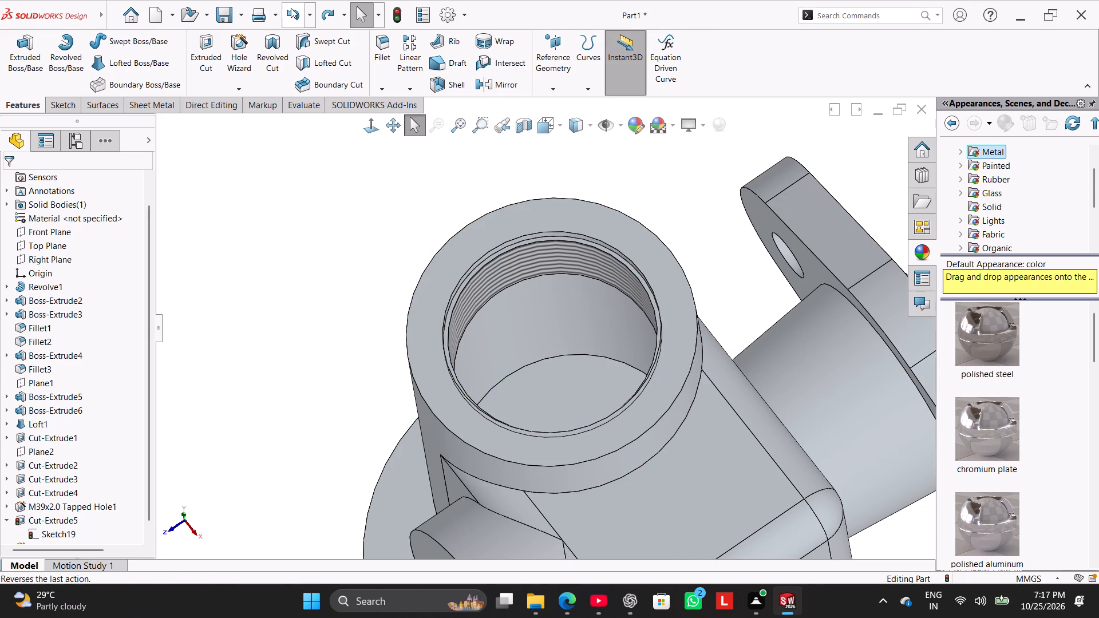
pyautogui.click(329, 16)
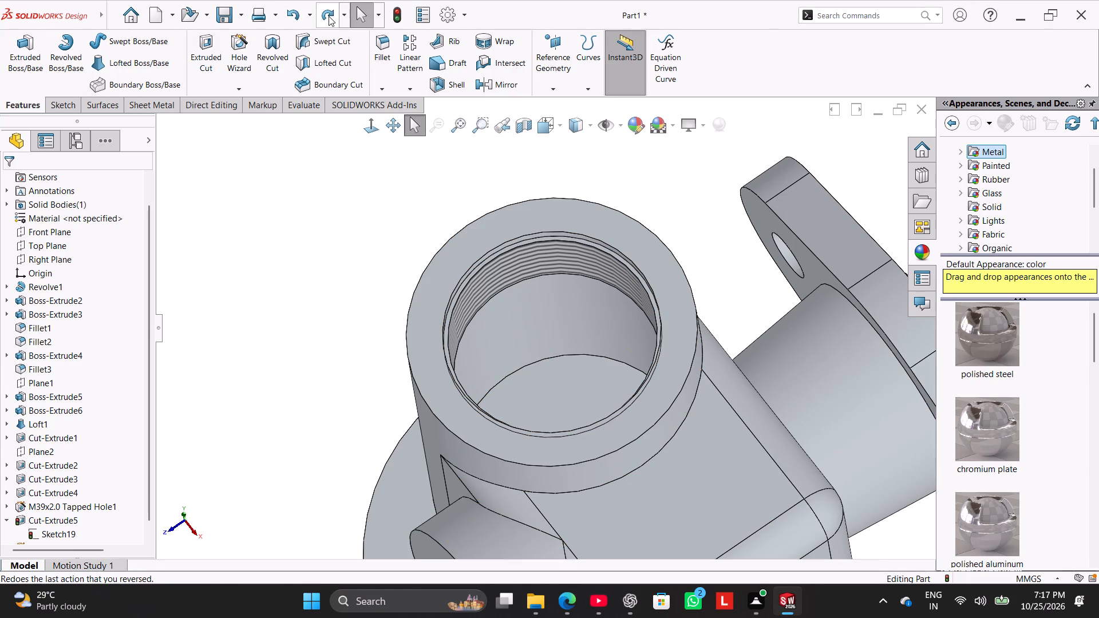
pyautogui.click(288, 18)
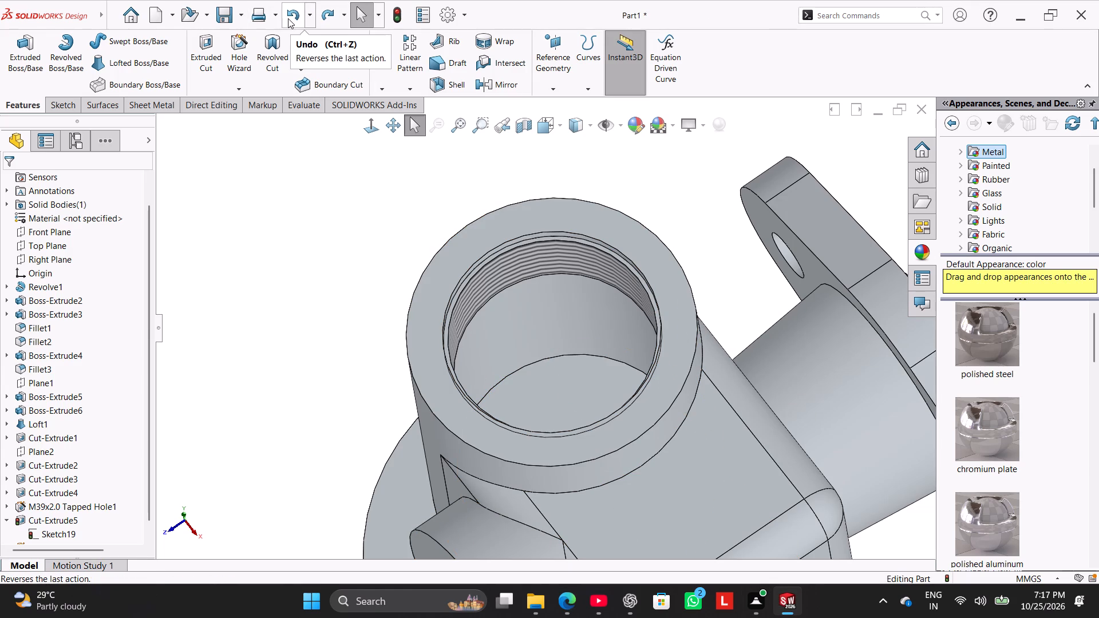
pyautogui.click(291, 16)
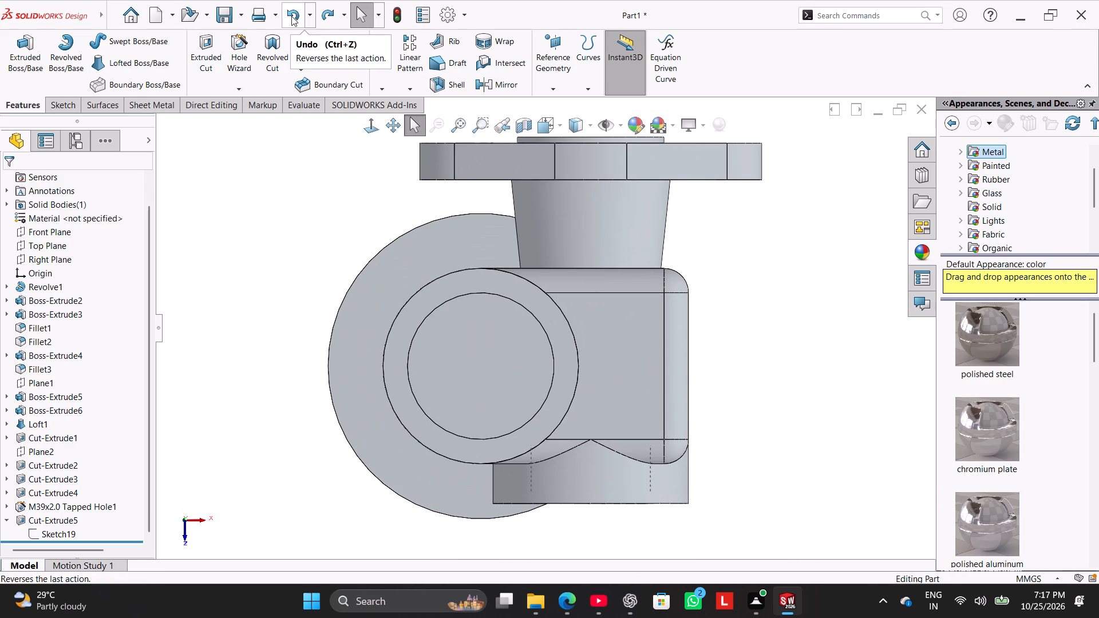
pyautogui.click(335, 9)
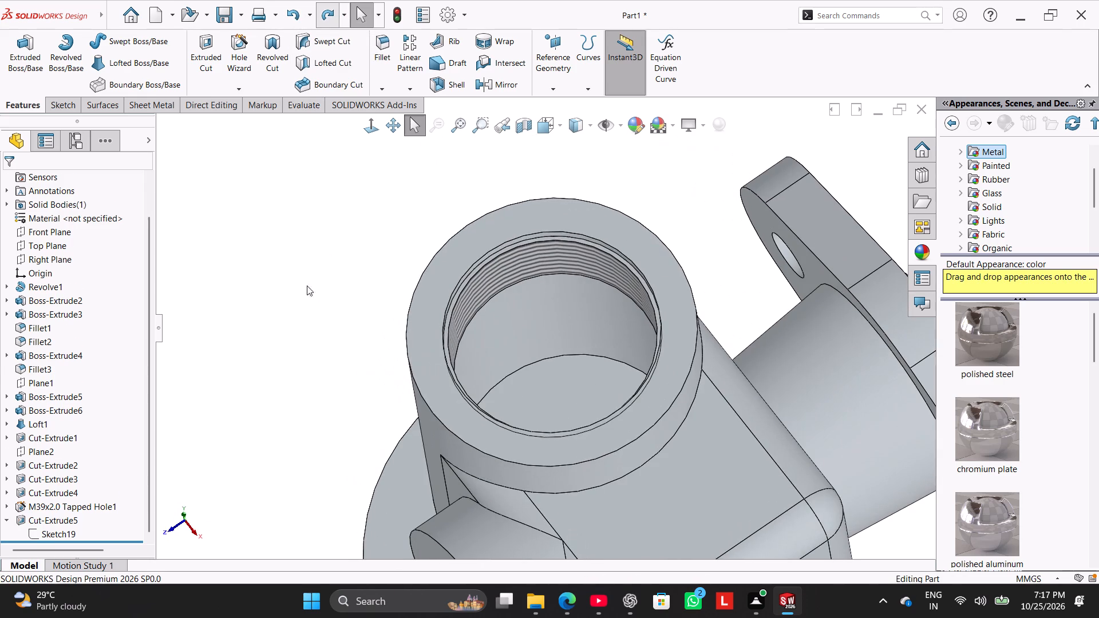
# Edit the recess sketch under Cut-Extrude5, set its circle diameter to 56 mm and exit the sketch.
pyautogui.click(540, 232)
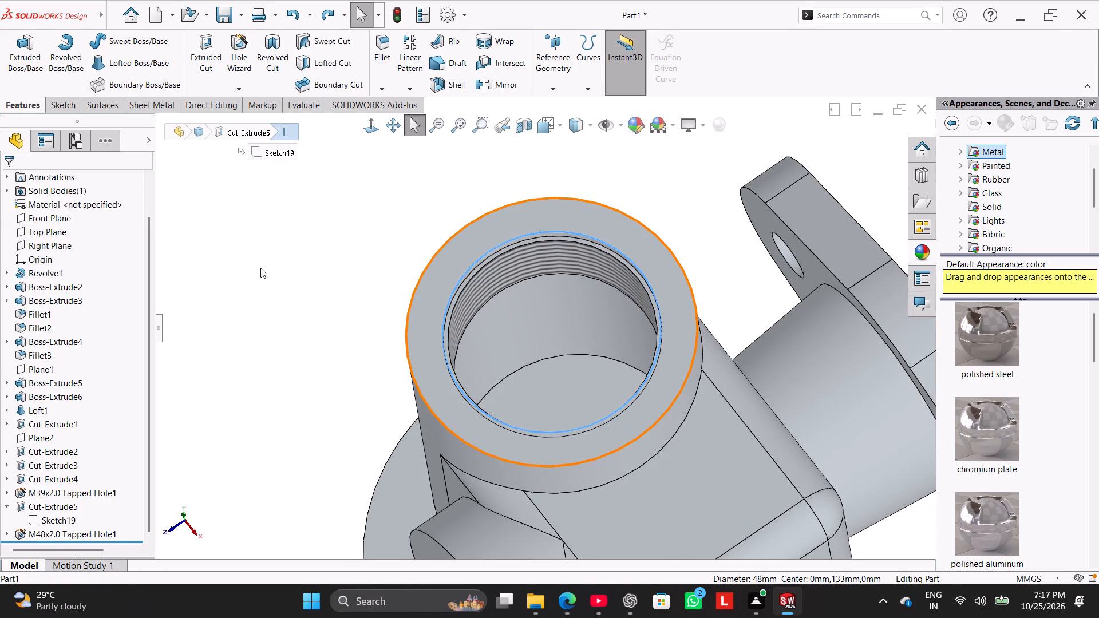
pyautogui.click(260, 268)
pyautogui.rightClick(61, 520)
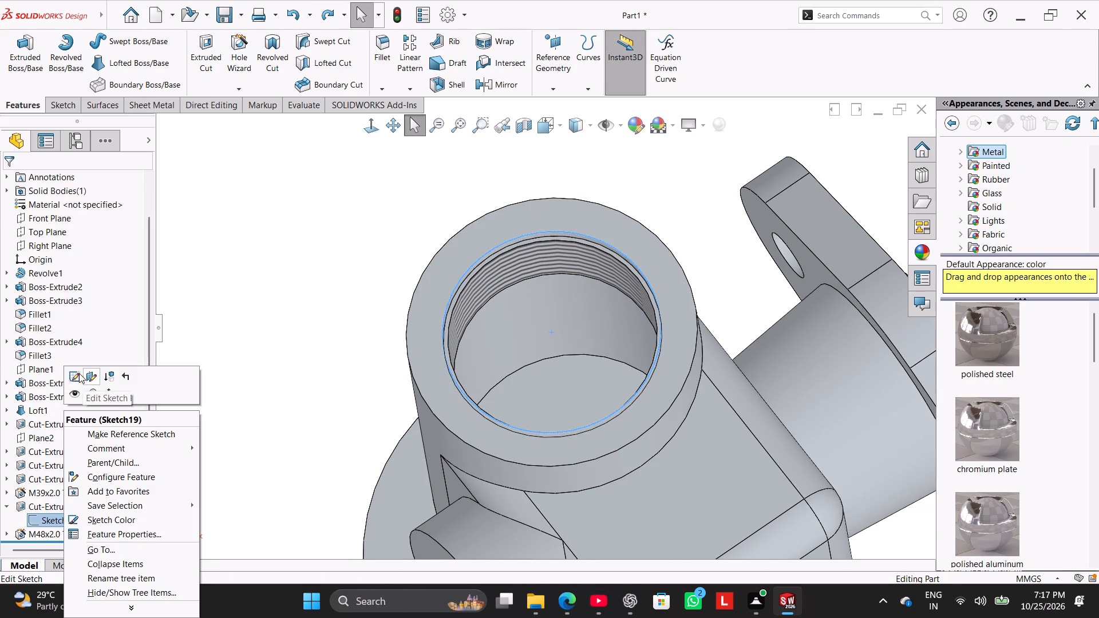
pyautogui.click(79, 373)
pyautogui.doubleClick(306, 202)
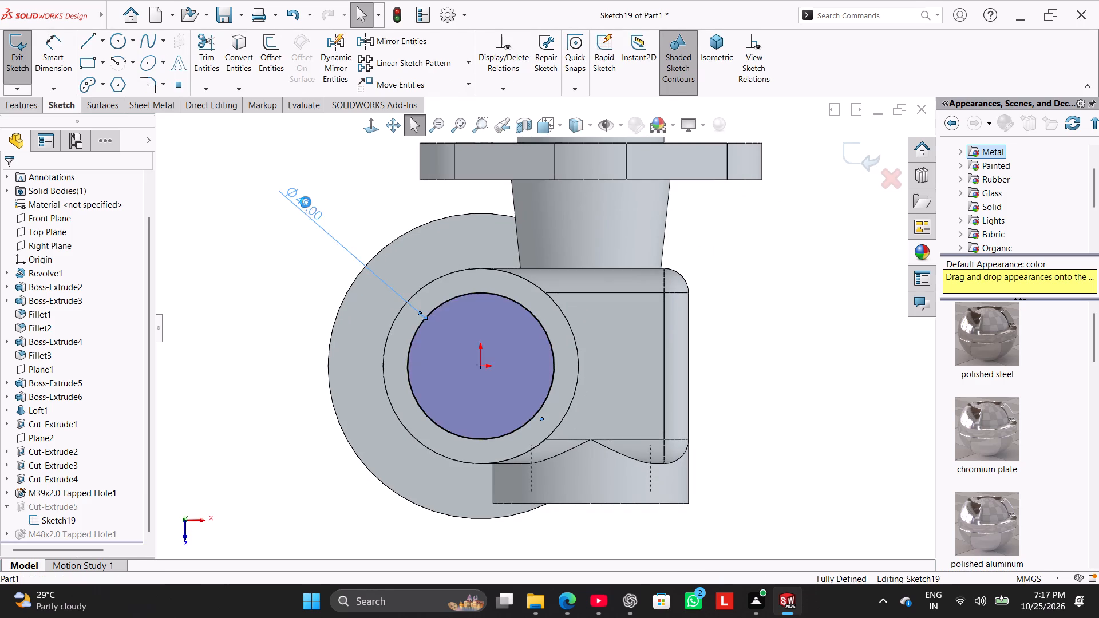
pyautogui.write('56')
pyautogui.press('Return')
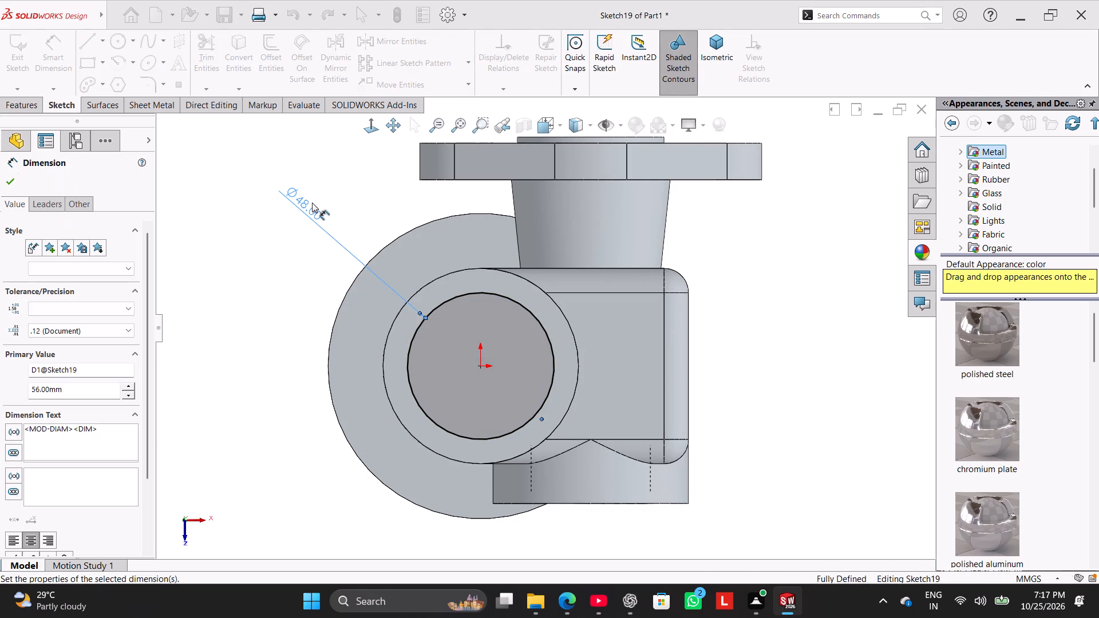
pyautogui.click(3, 61)
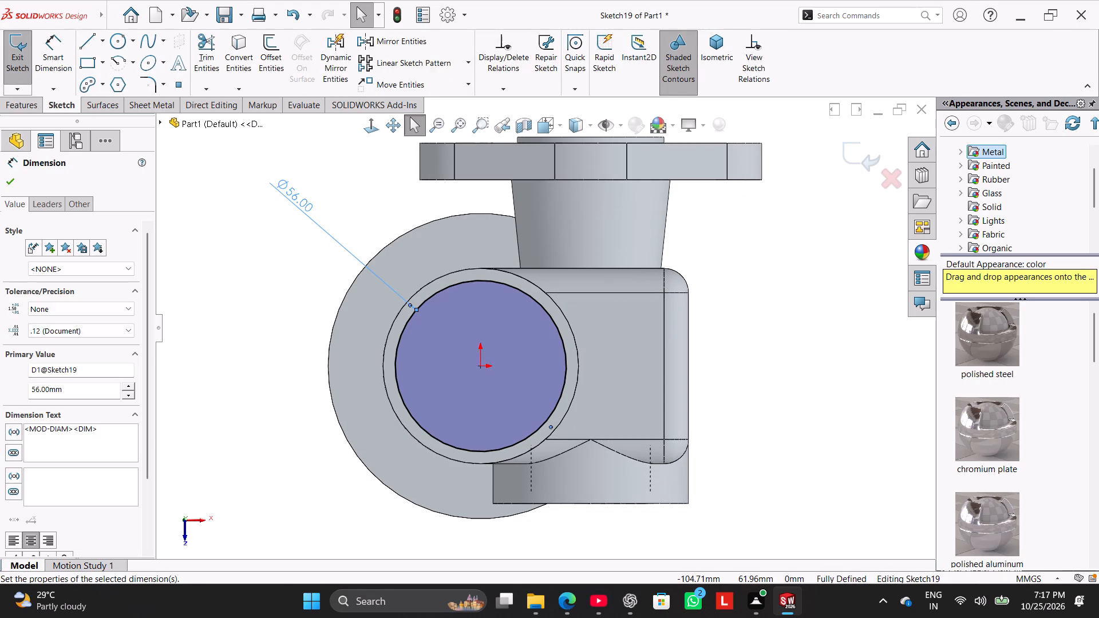
pyautogui.click(22, 68)
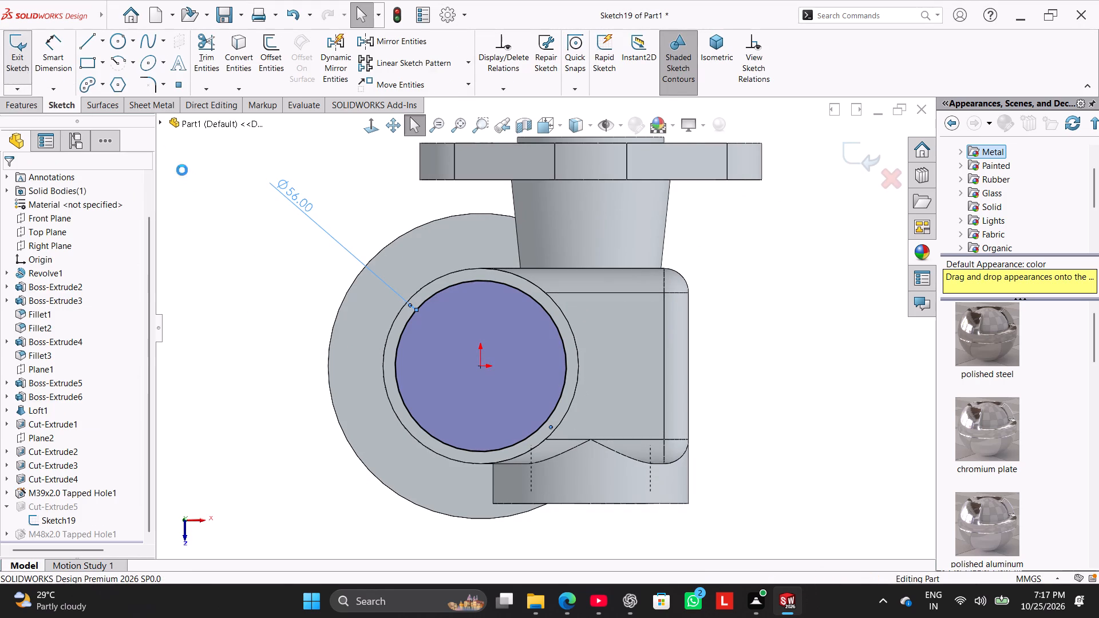
# Start a sketch on the Front Plane and draw a vertical centerline about 58 mm long upward from the origin.
pyautogui.moveTo(248, 278); pyautogui.dragTo(200, 195, button='middle')
pyautogui.moveTo(272, 264); pyautogui.dragTo(303, 175, button='middle')
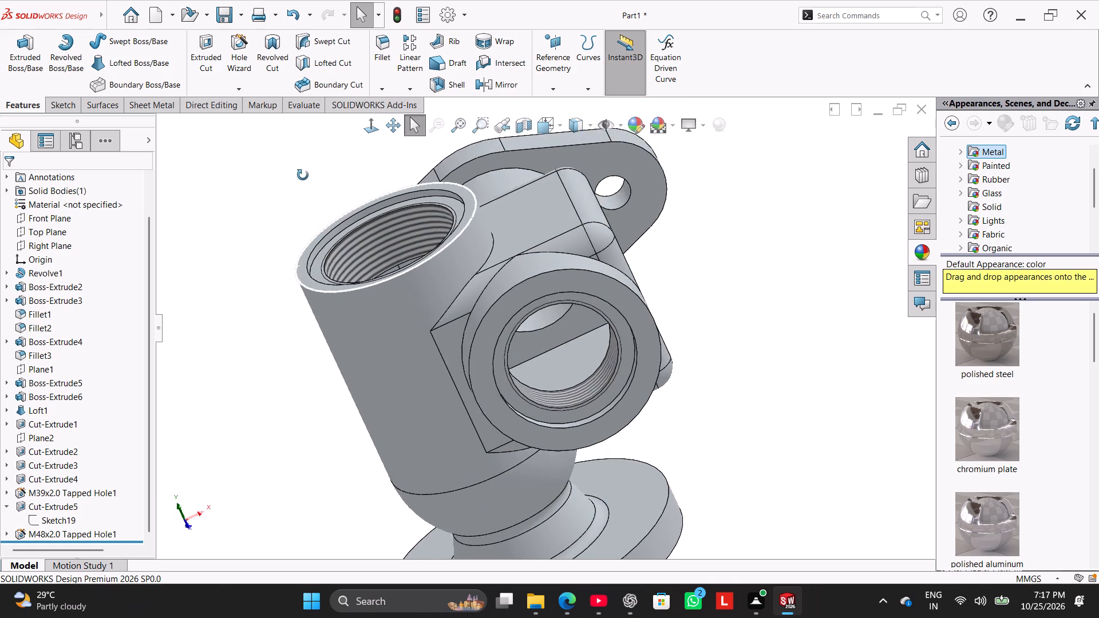
pyautogui.moveTo(303, 175); pyautogui.dragTo(282, 188, button='middle')
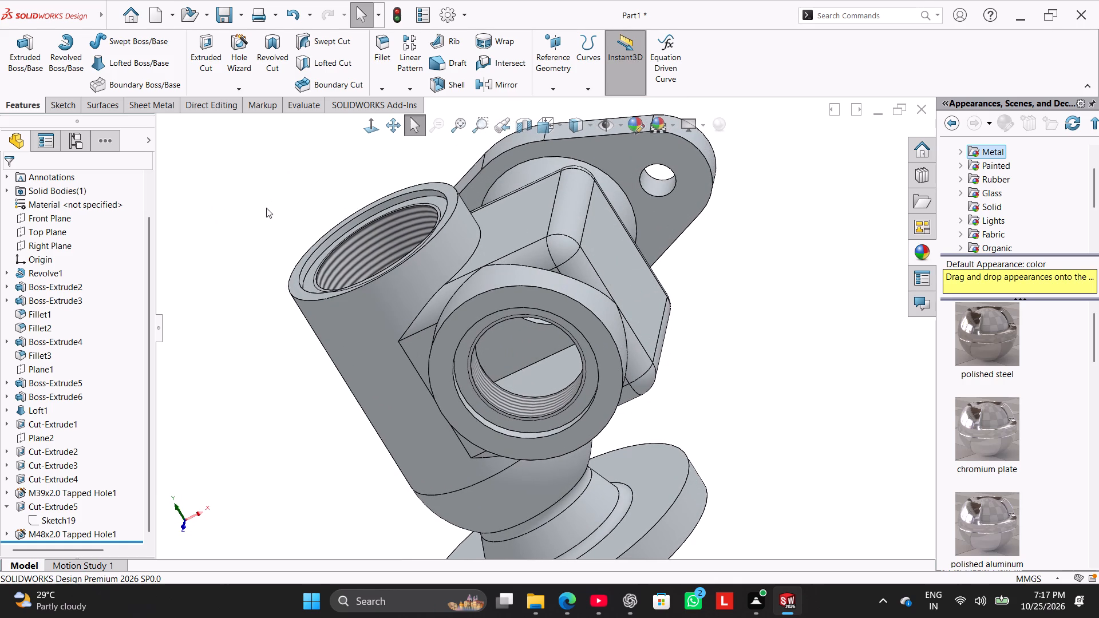
pyautogui.moveTo(274, 257); pyautogui.dragTo(354, 181, button='right')
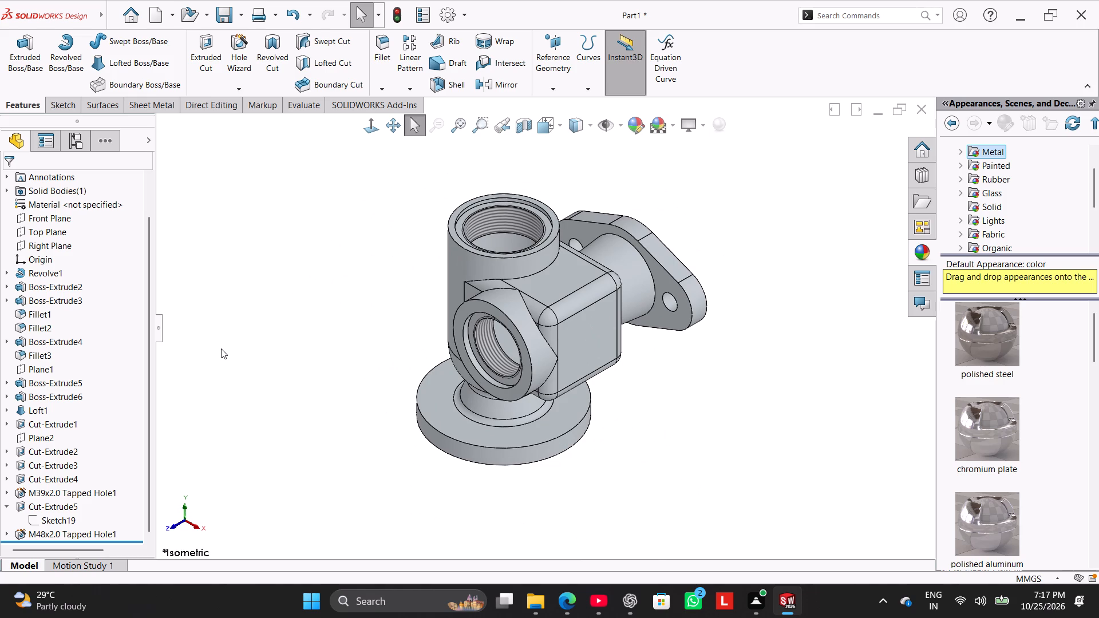
pyautogui.click(23, 222)
pyautogui.click(37, 209)
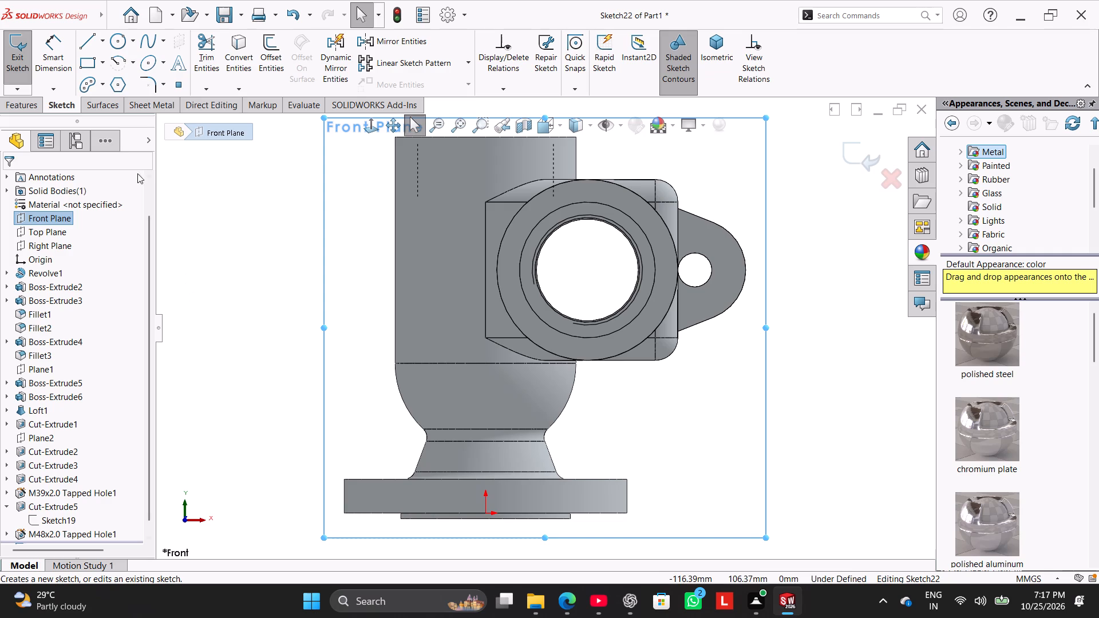
pyautogui.click(100, 35)
pyautogui.click(113, 70)
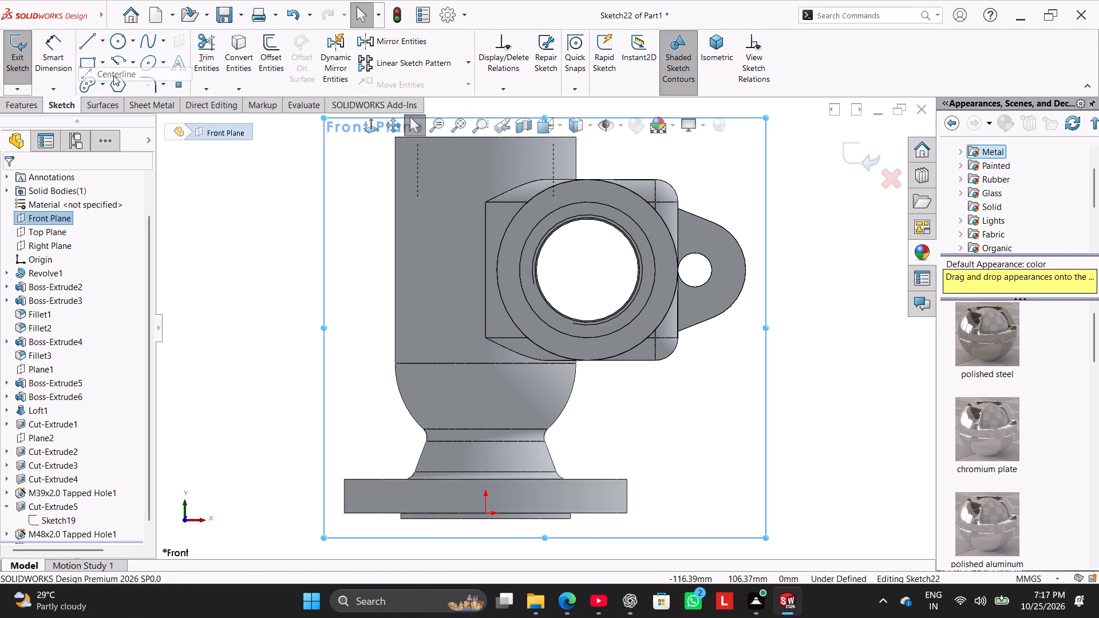
pyautogui.click(484, 514)
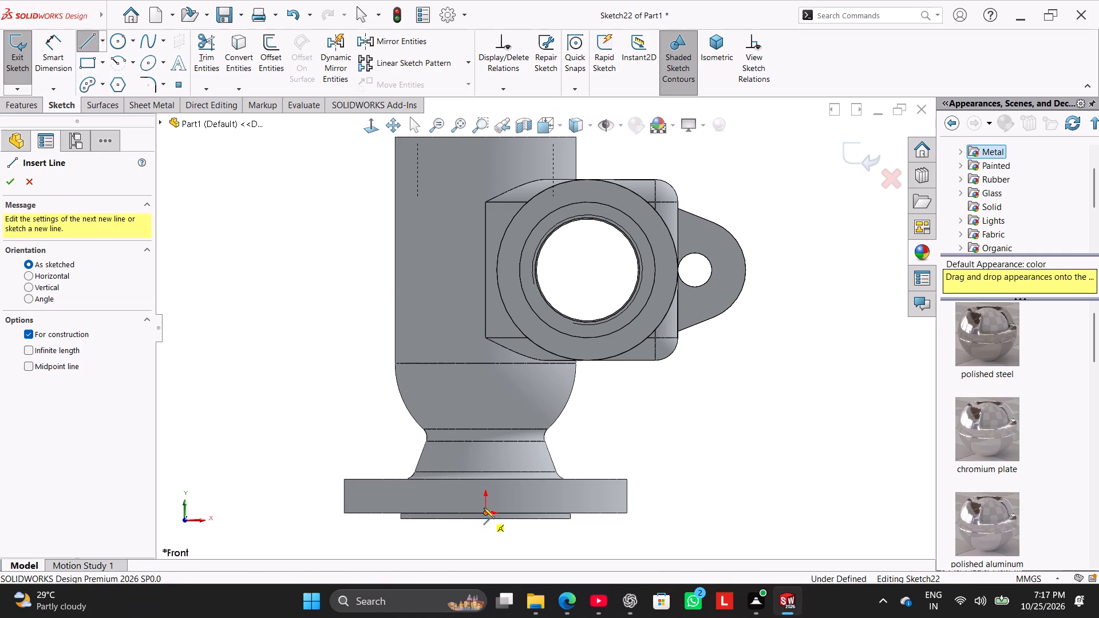
pyautogui.click(483, 348)
pyautogui.rightClick(281, 283)
pyautogui.click(301, 291)
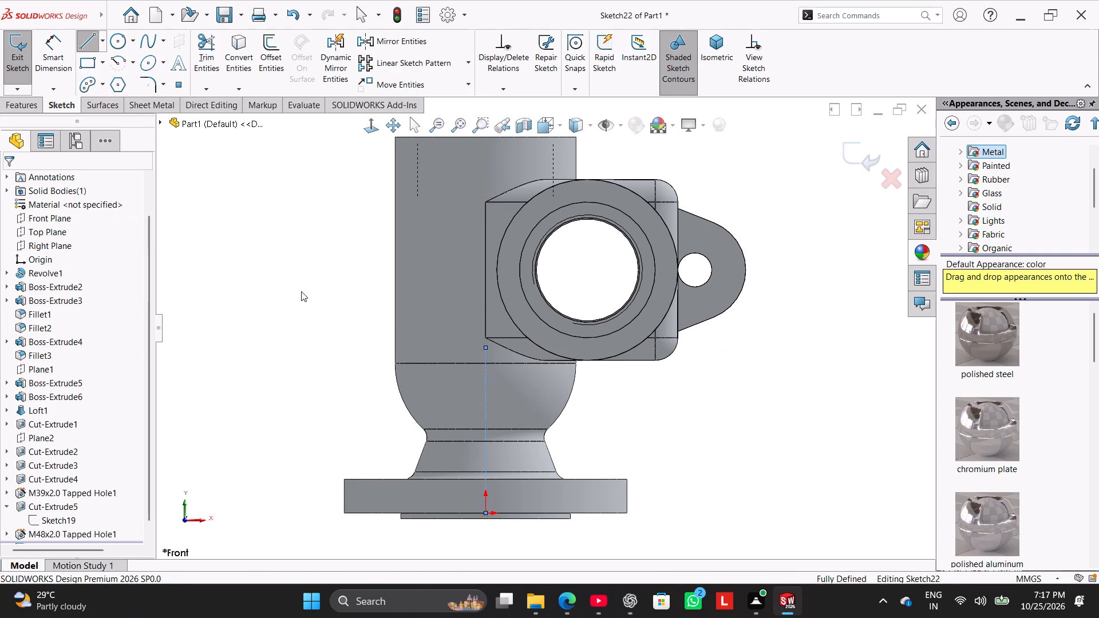
# Sketch a stepped half-profile from the centerline's top to the base's bottom face, about 29 mm wide above and 11 mm below.
pyautogui.click(92, 33)
pyautogui.click(486, 348)
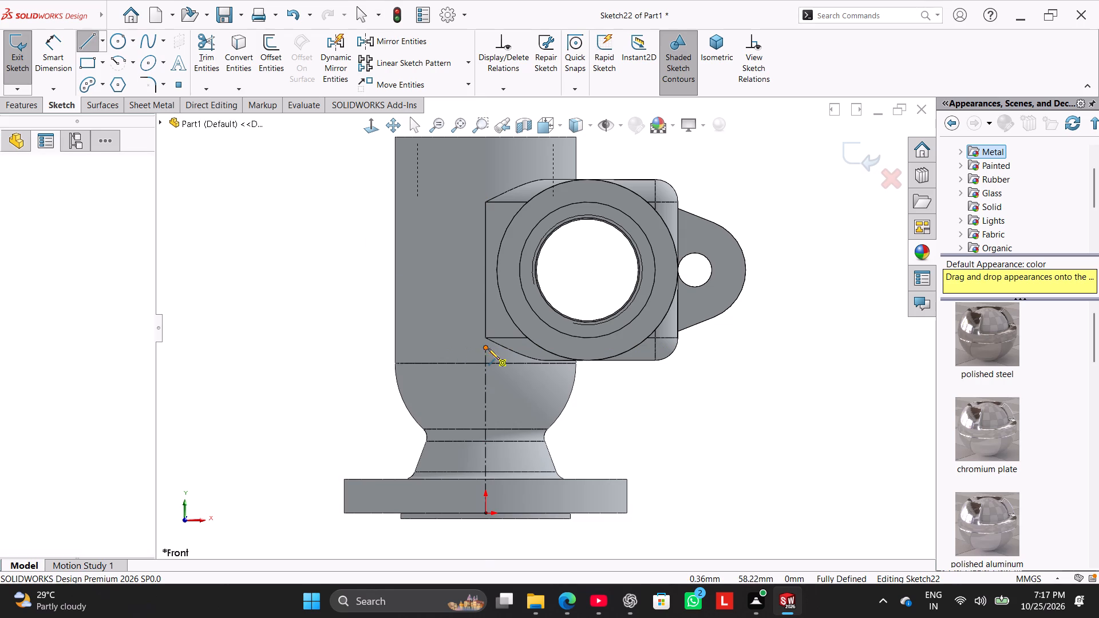
pyautogui.click(568, 351)
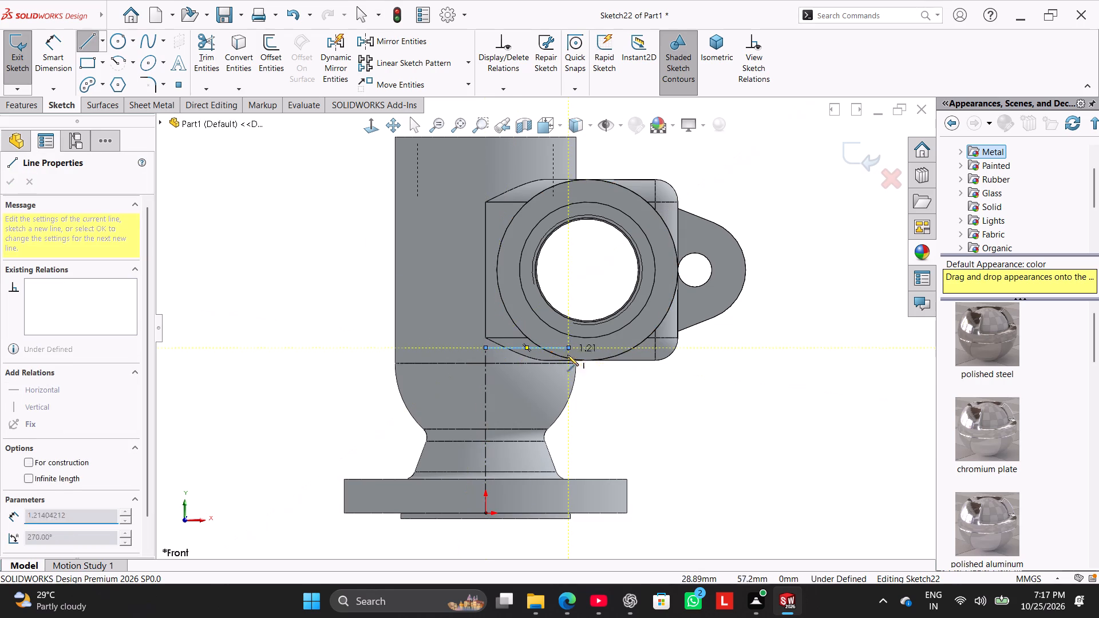
pyautogui.click(567, 386)
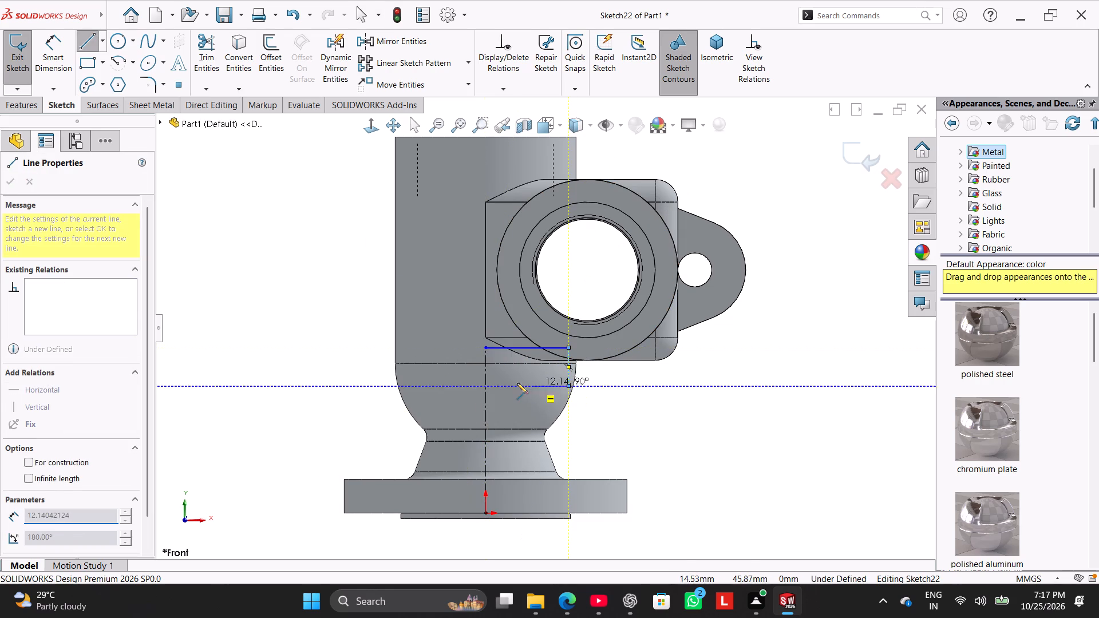
pyautogui.click(517, 387)
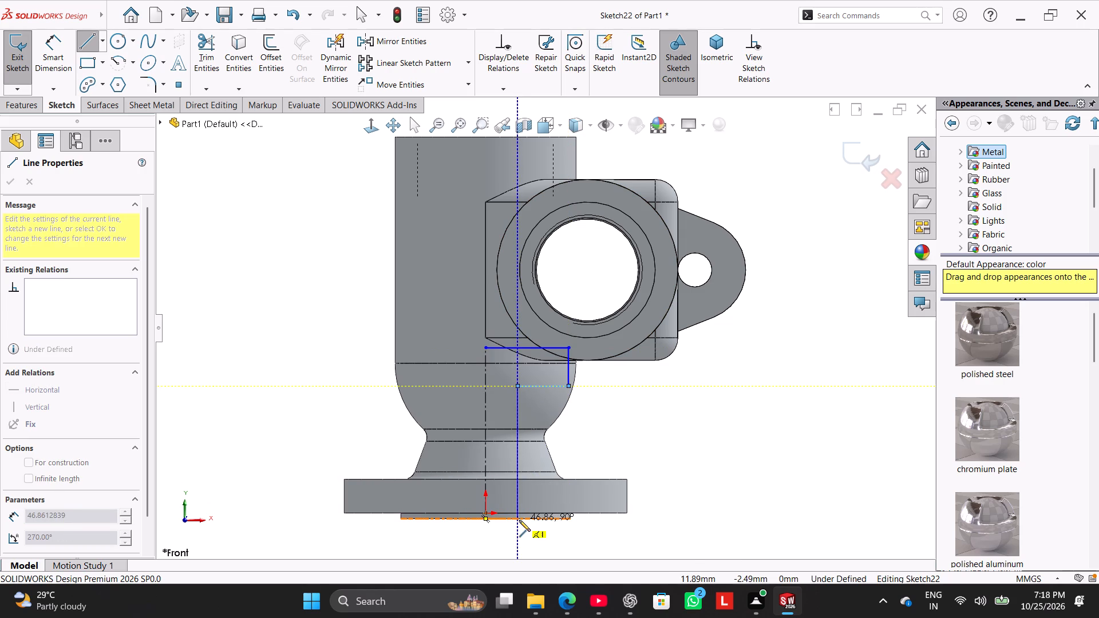
pyautogui.click(519, 520)
pyautogui.scroll(-5, 512, 505)
pyautogui.click(455, 478)
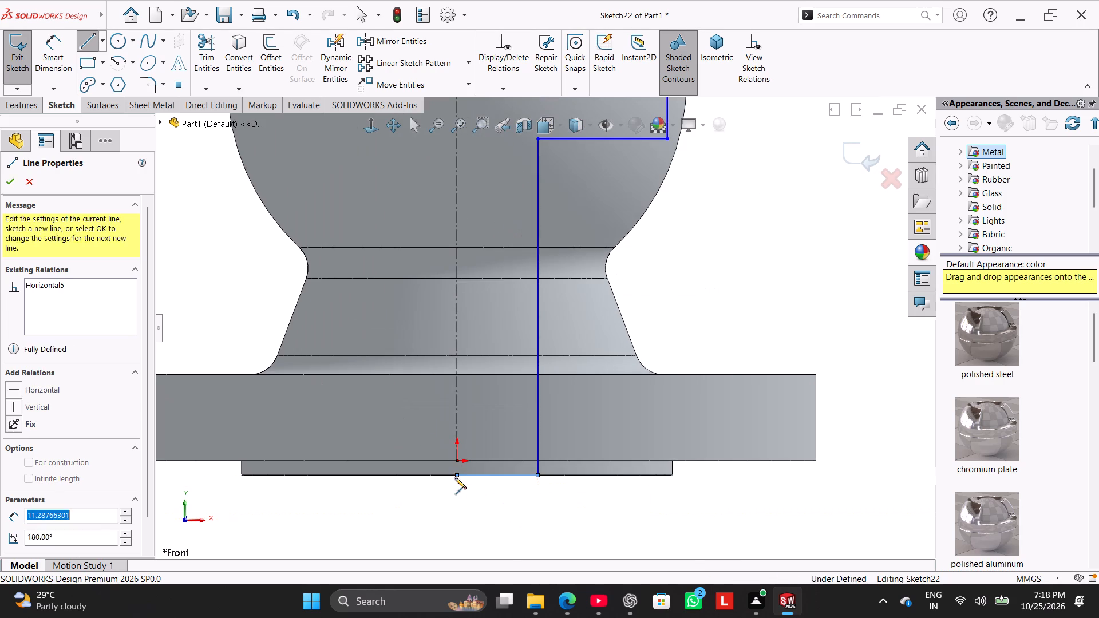
pyautogui.rightClick(416, 513)
pyautogui.click(442, 476)
# Dimension the upper, wider section of the profile across the centerline as a 36 mm diameter.
pyautogui.scroll(-5, 491, 487)
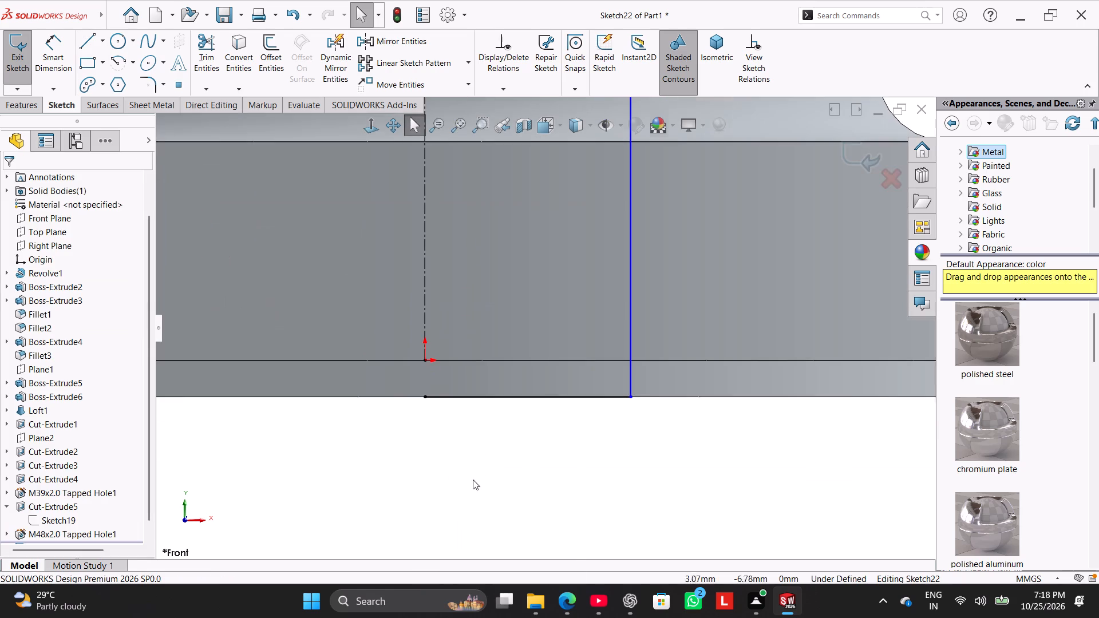
pyautogui.scroll(8, 451, 454)
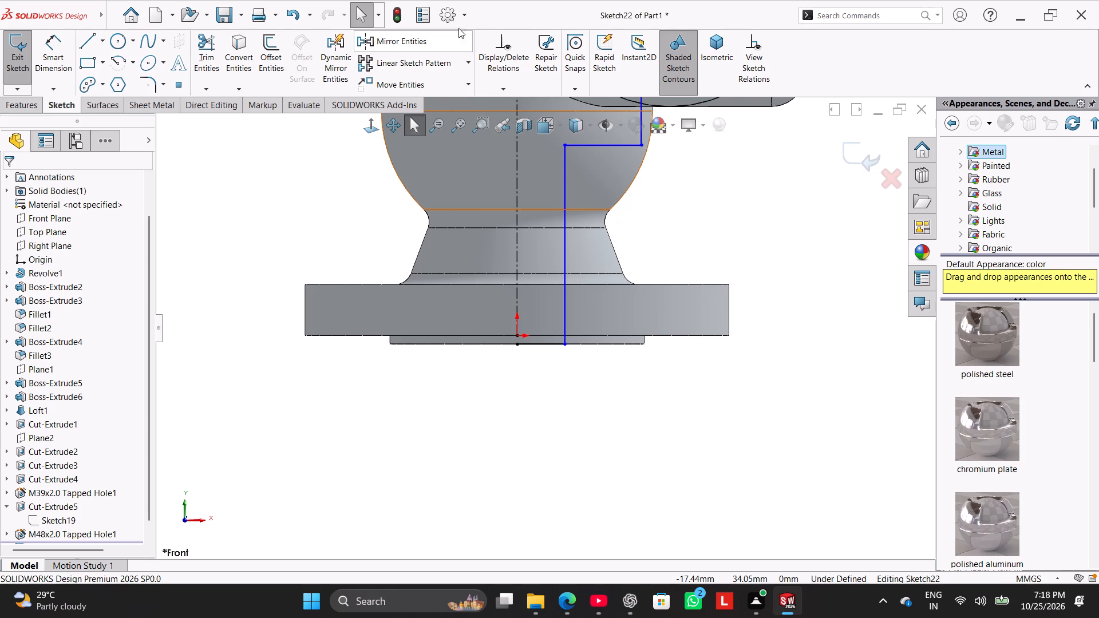
pyautogui.scroll(2, 298, 34)
pyautogui.scroll(-2, 112, 106)
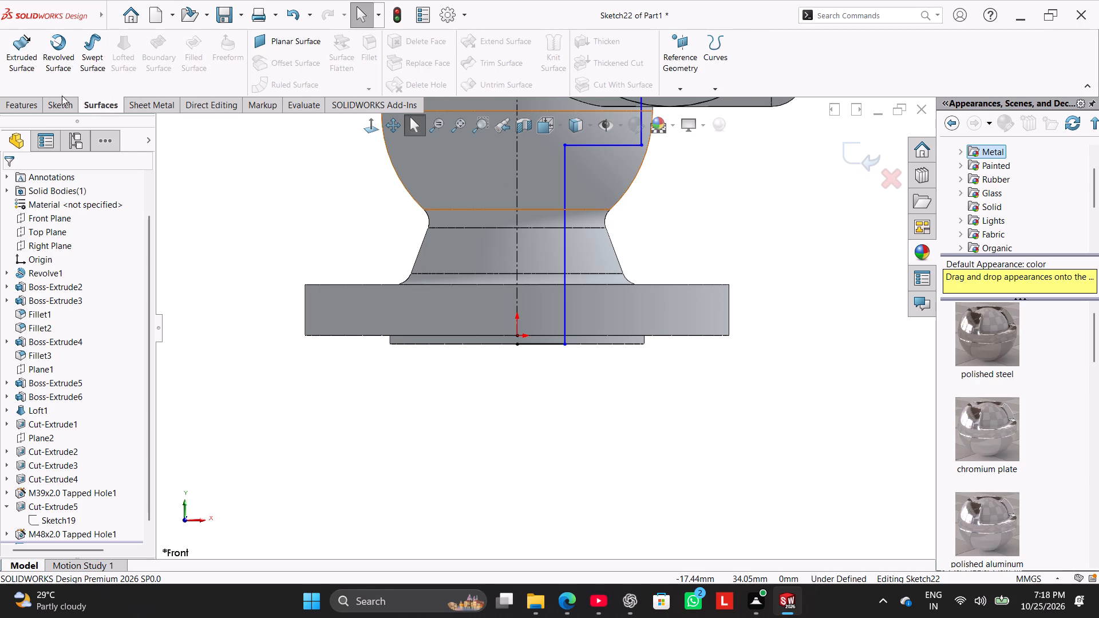
pyautogui.click(65, 100)
pyautogui.click(67, 77)
pyautogui.scroll(3, 616, 157)
pyautogui.scroll(-4, 623, 173)
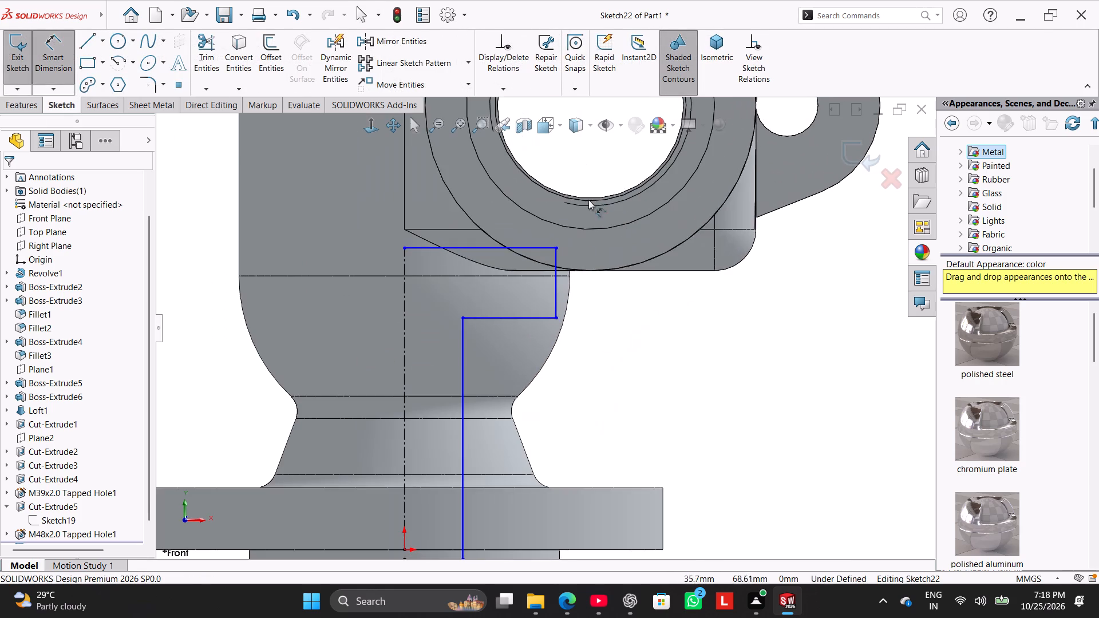
pyautogui.click(556, 277)
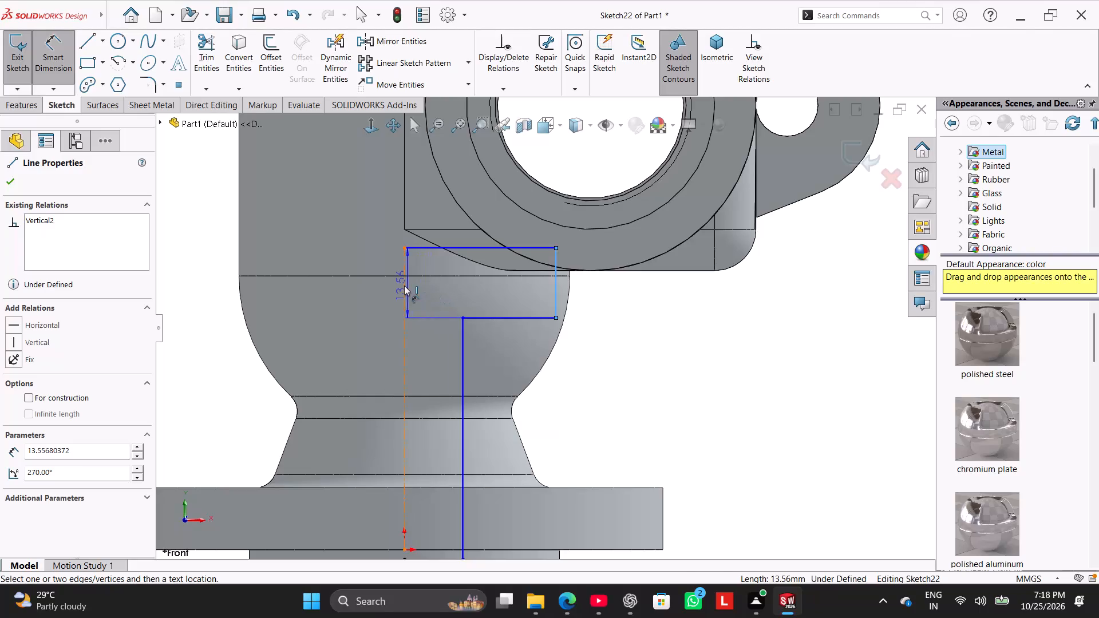
pyautogui.click(404, 286)
pyautogui.click(392, 290)
pyautogui.write('36')
pyautogui.press('Return')
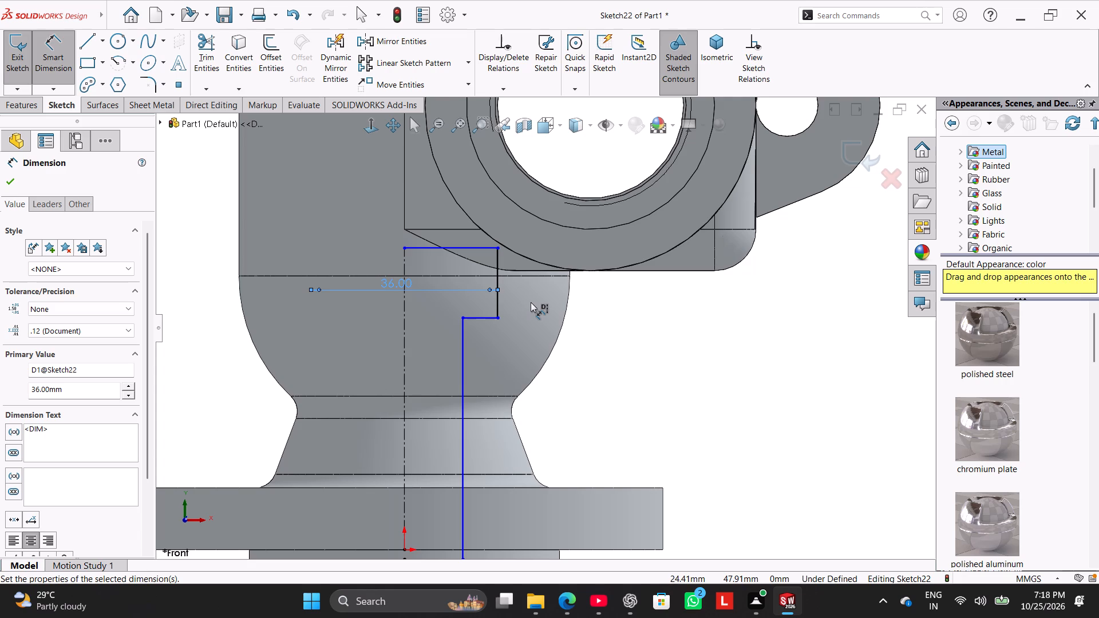
# Dimension the profile's long lower vertical line at 39 mm.
pyautogui.scroll(1, 511, 338)
pyautogui.click(495, 318)
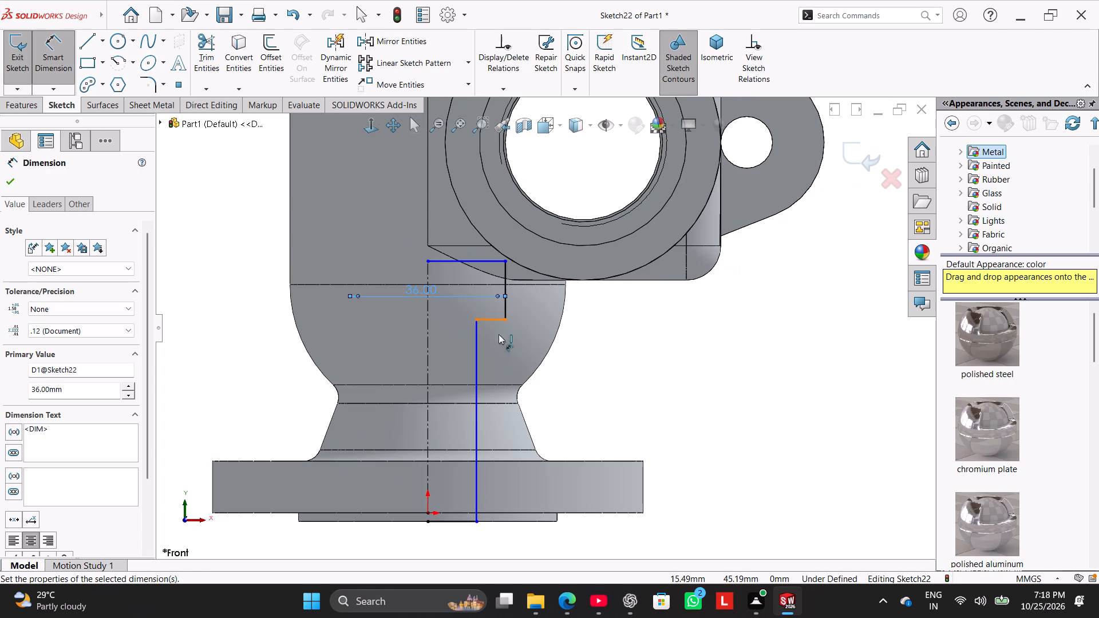
pyautogui.click(479, 494)
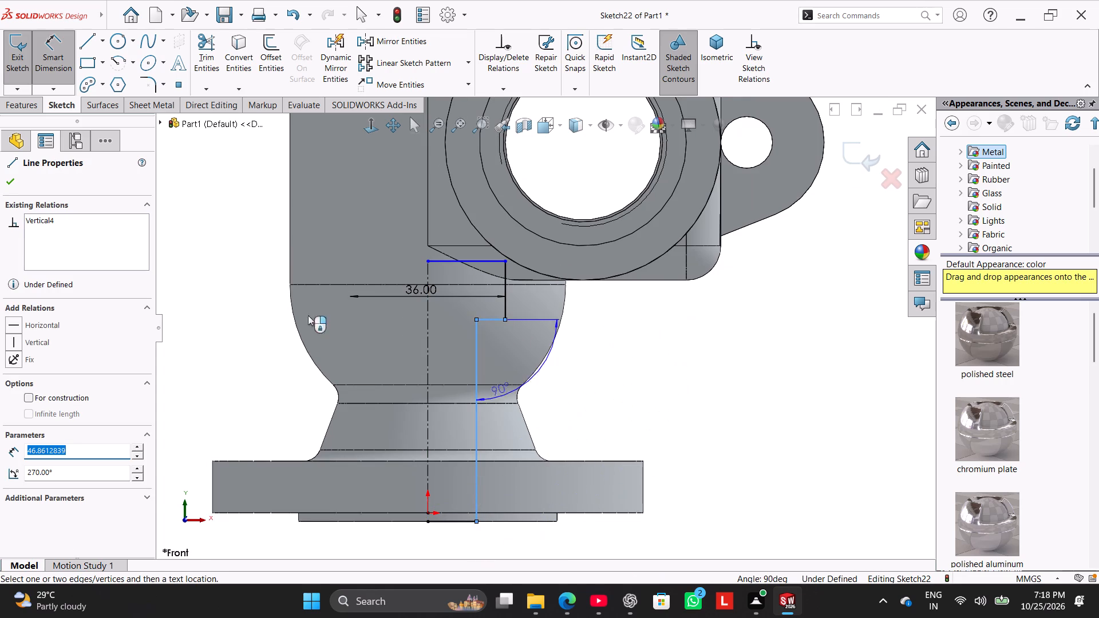
pyautogui.click(65, 65)
pyautogui.click(52, 61)
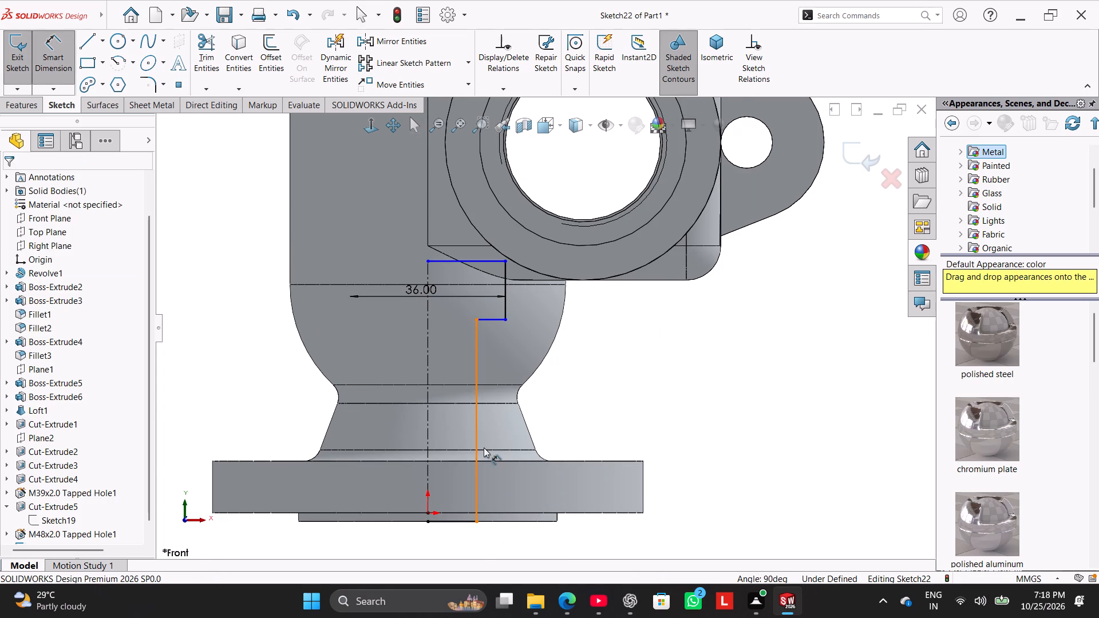
pyautogui.click(473, 445)
pyautogui.click(667, 425)
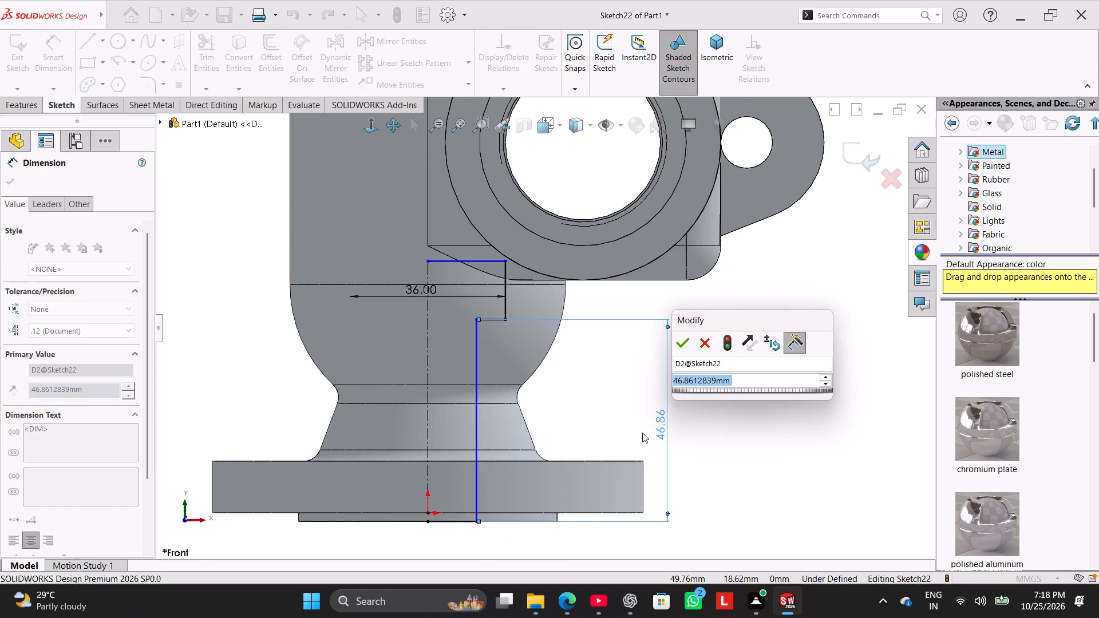
pyautogui.write('39')
pyautogui.press('Return')
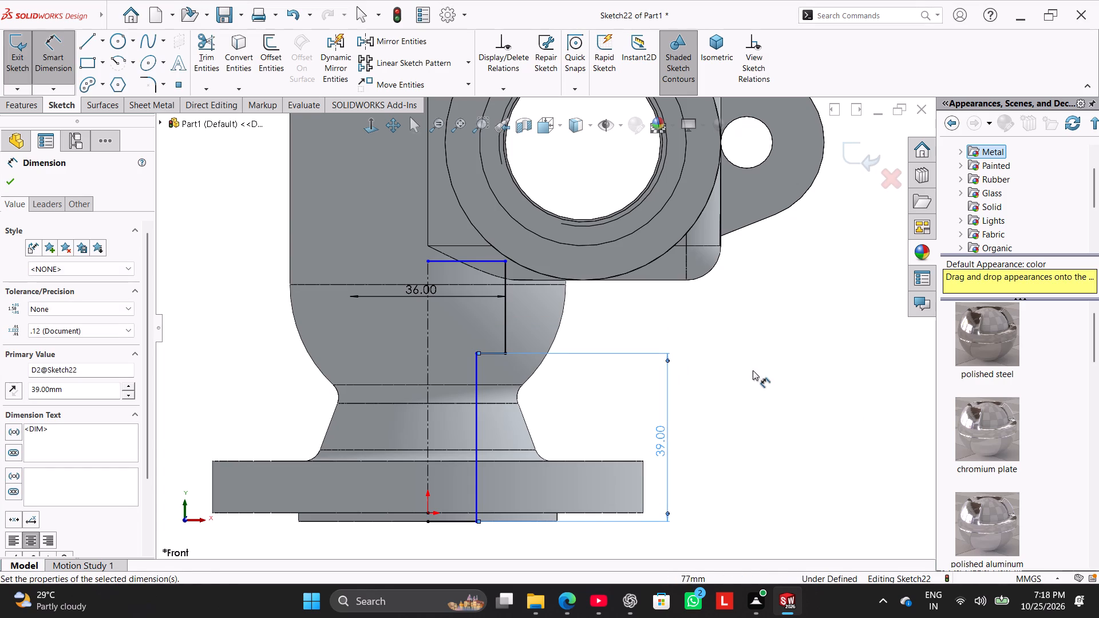
pyautogui.rightClick(753, 370)
pyautogui.click(810, 415)
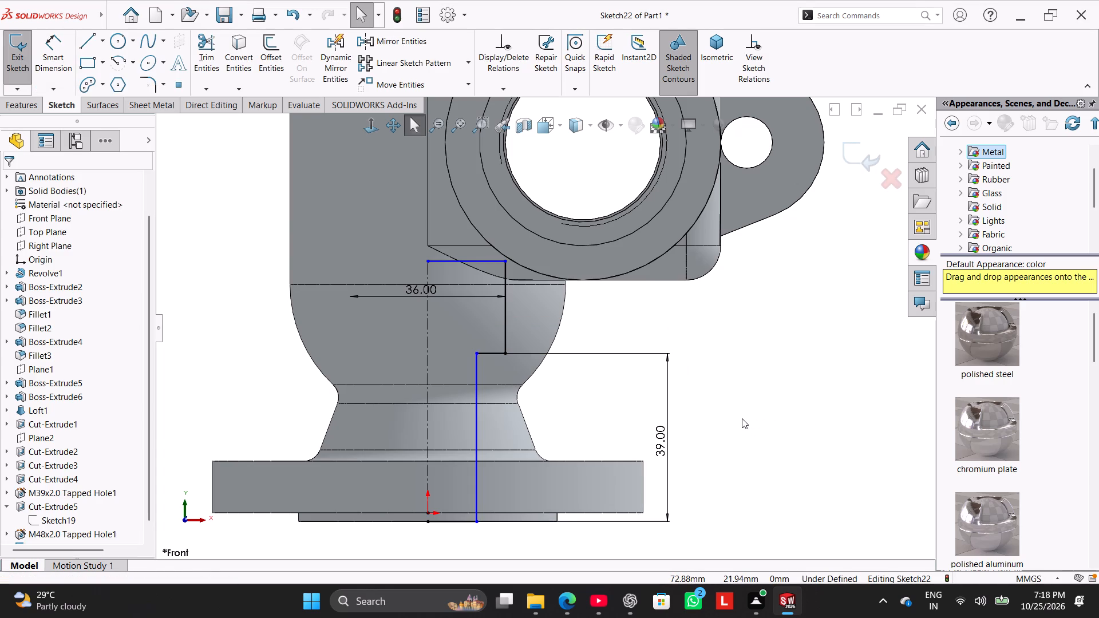
# Dimension the profile's short upper vertical line at 10 mm.
pyautogui.click(60, 70)
pyautogui.click(502, 315)
pyautogui.click(615, 327)
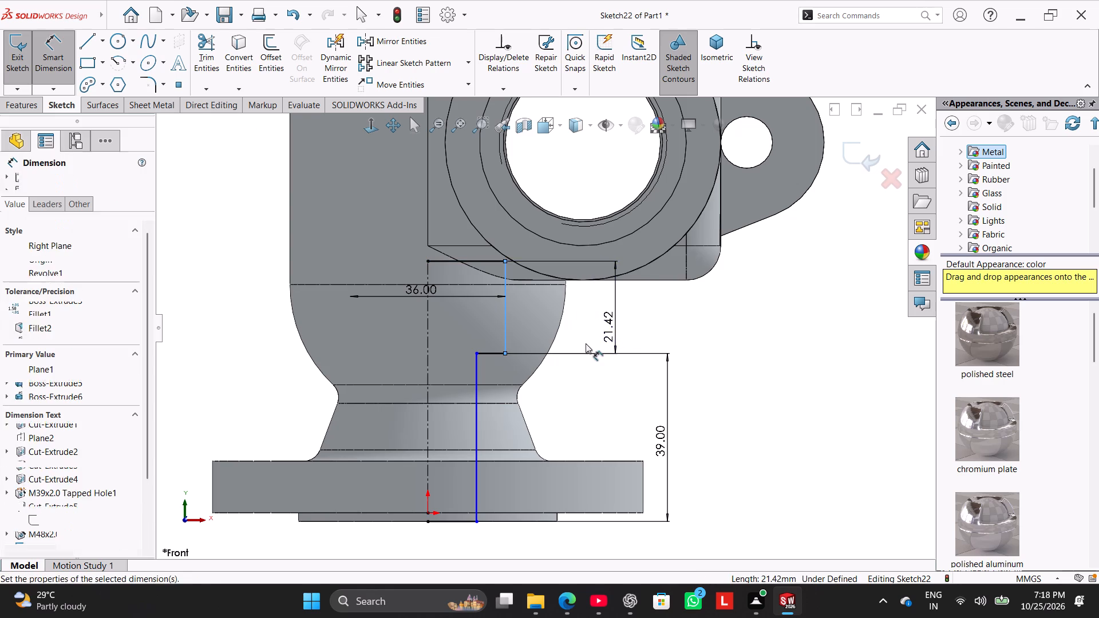
pyautogui.press('1')
pyautogui.press('0')
pyautogui.press('Return')
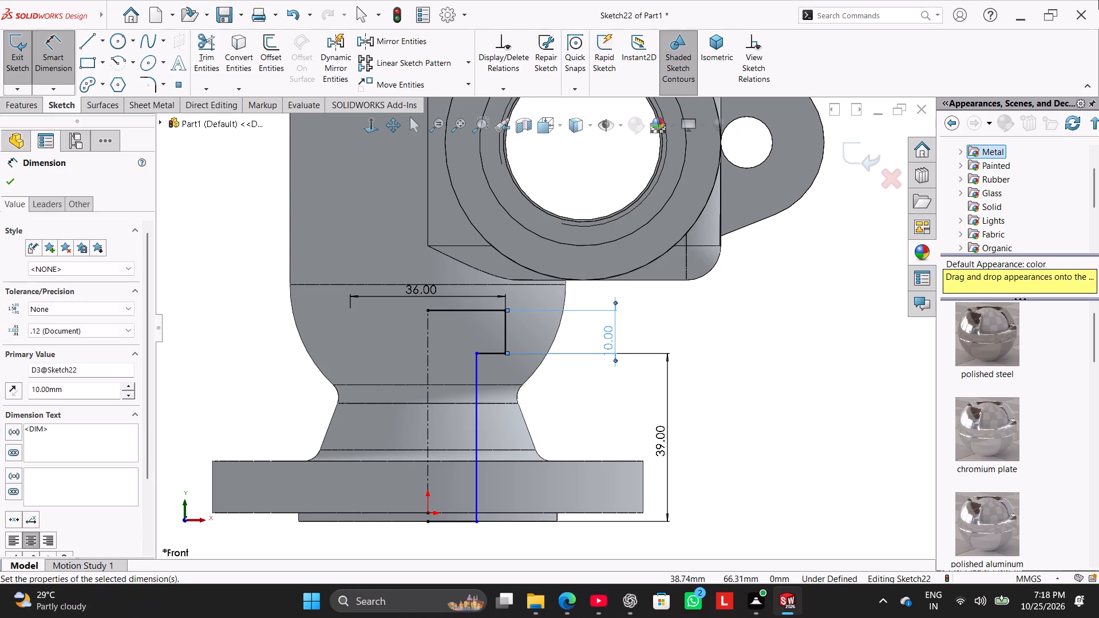
pyautogui.rightClick(691, 304)
pyautogui.click(735, 345)
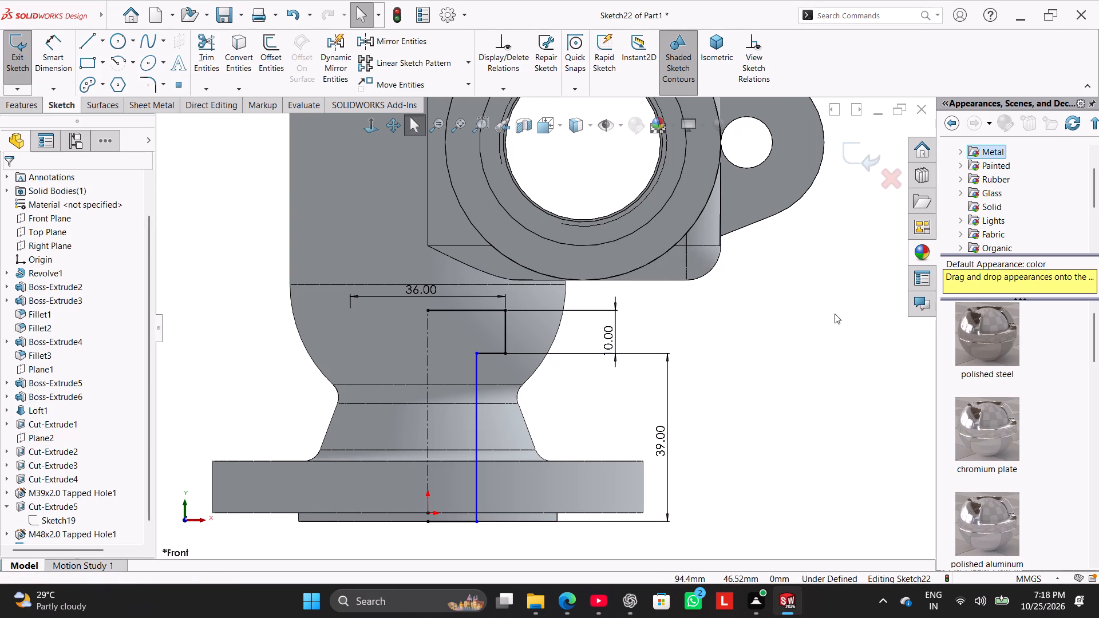
# Dimension the lower, narrower section of the profile across the centerline as a 25 mm diameter.
pyautogui.click(65, 52)
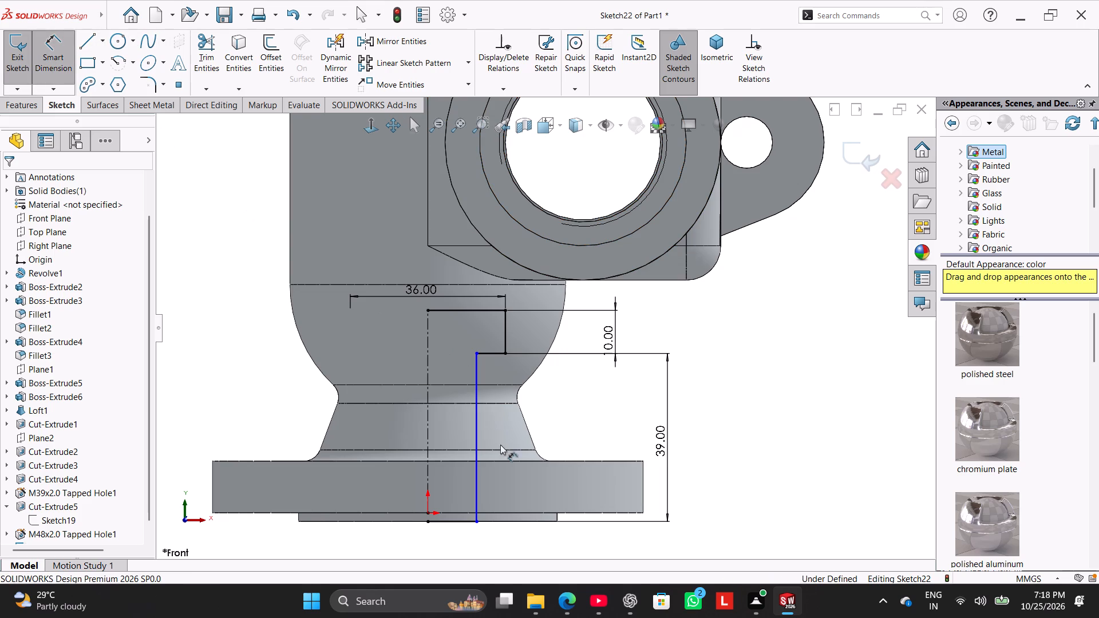
pyautogui.moveTo(477, 457); pyautogui.dragTo(467, 458)
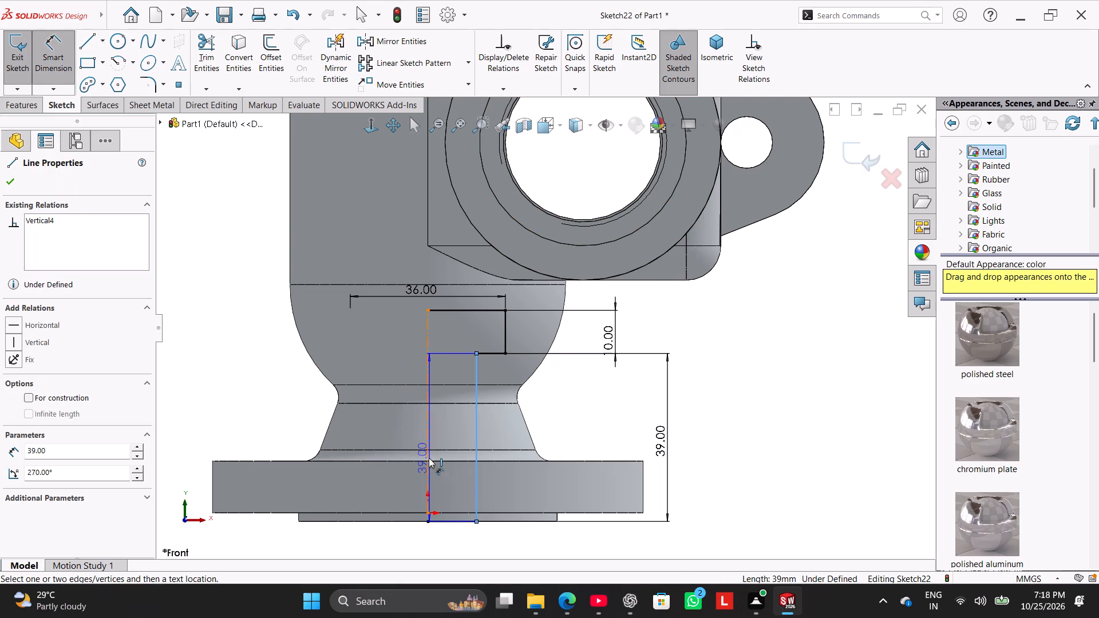
pyautogui.moveTo(429, 458); pyautogui.dragTo(429, 463)
pyautogui.click(421, 545)
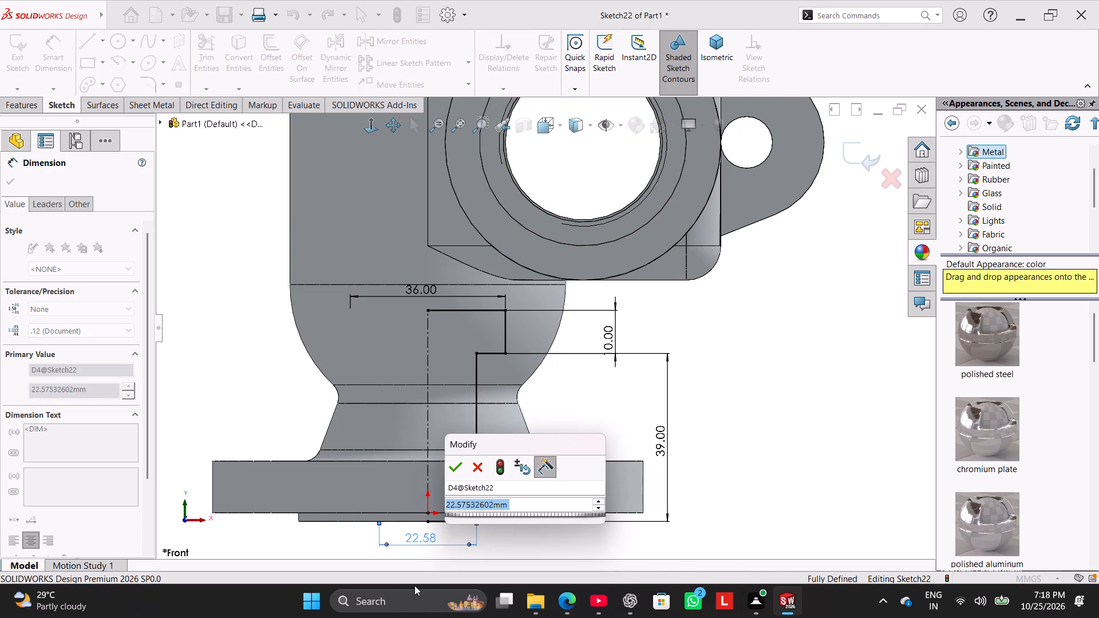
pyautogui.press('2')
pyautogui.press('6')
pyautogui.press('BackSpace')
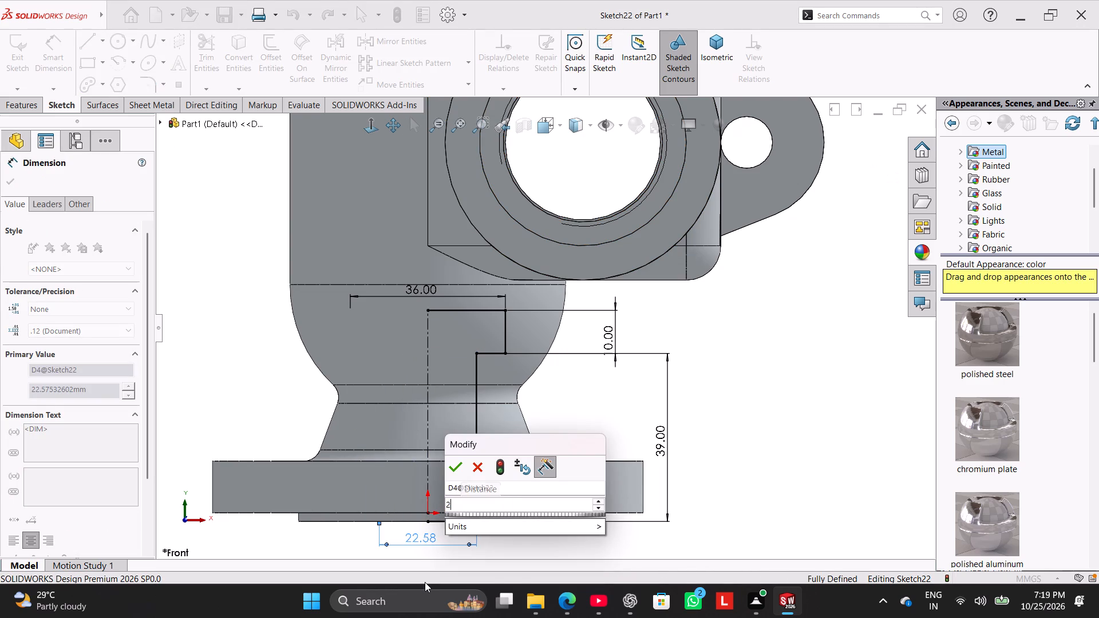
pyautogui.press('5')
pyautogui.press('Return')
pyautogui.rightClick(805, 327)
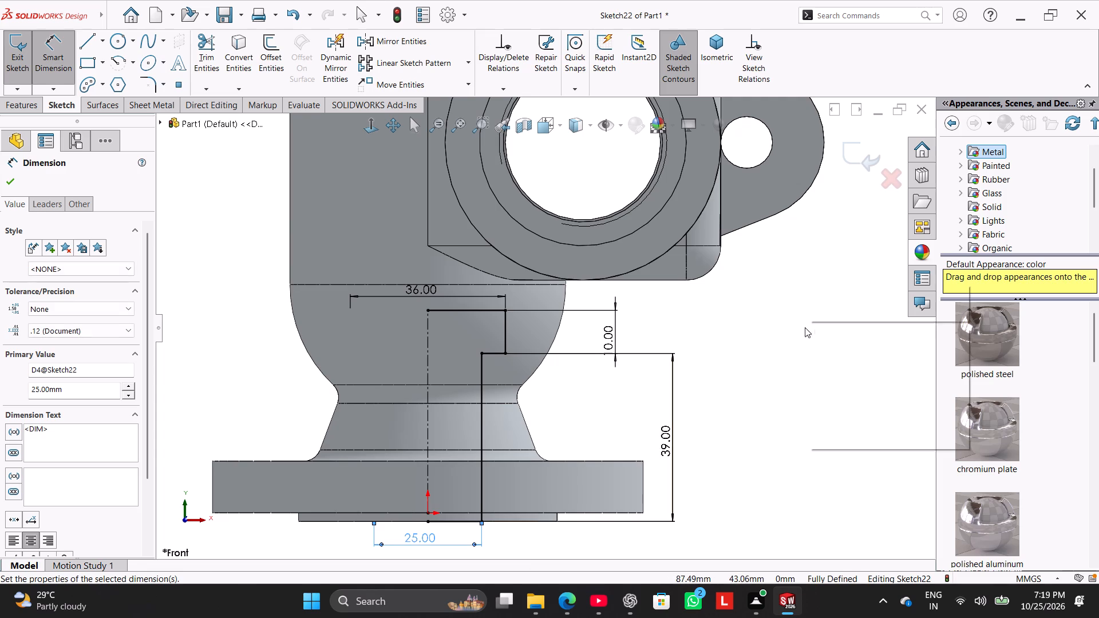
pyautogui.click(822, 363)
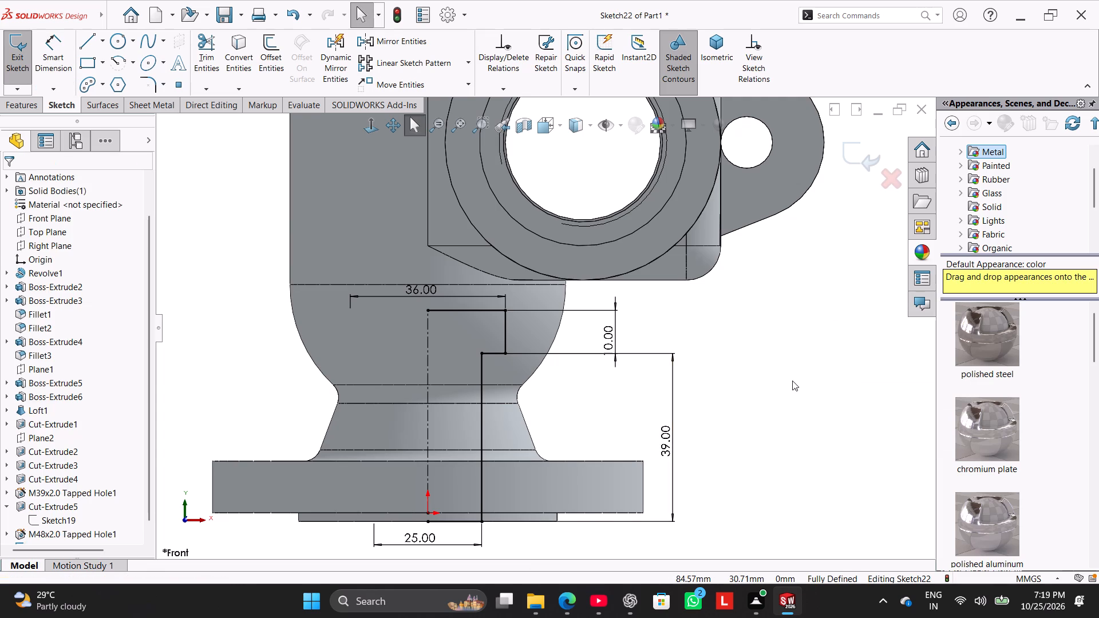
# Make a 360° Revolved Cut of the stepped profile about the vertical centerline, letting the open sketch be closed automatically.
pyautogui.click(10, 105)
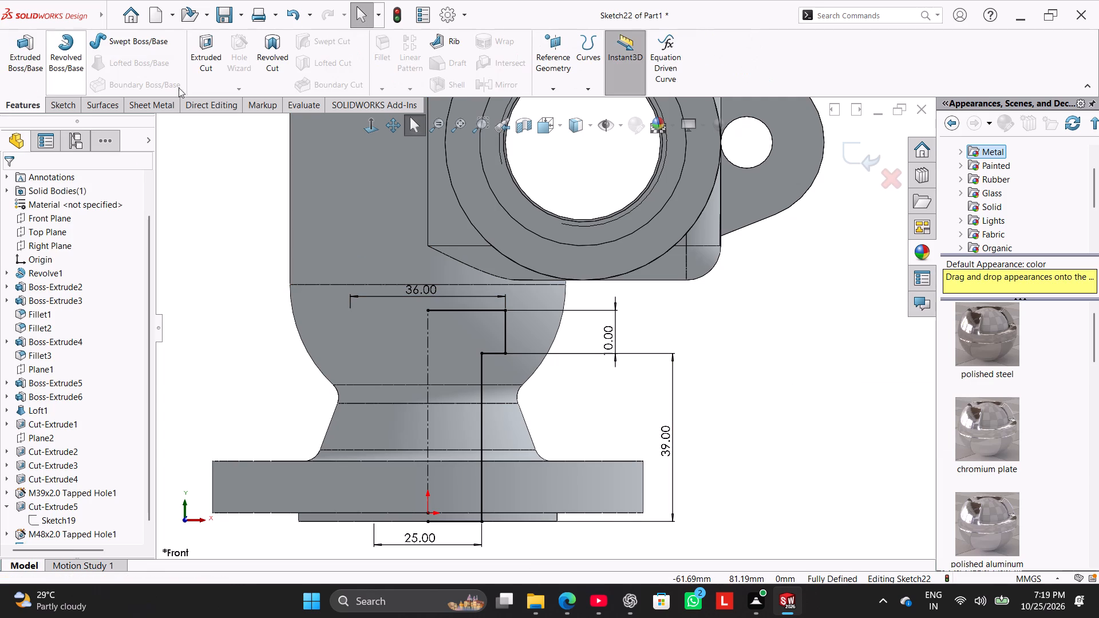
pyautogui.click(272, 47)
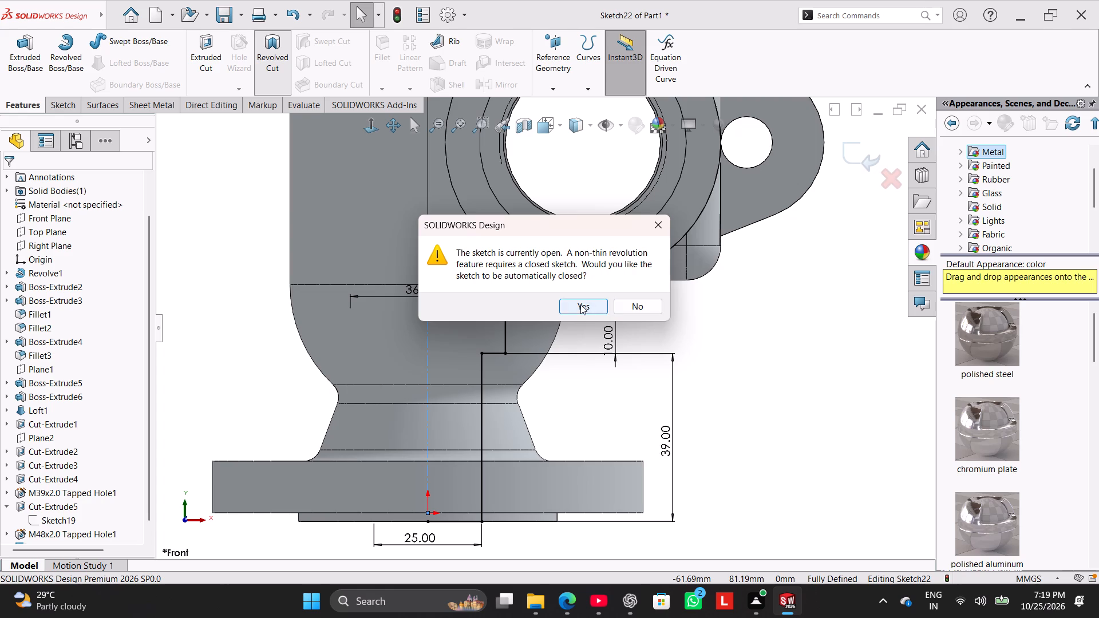
pyautogui.click(580, 304)
pyautogui.click(9, 184)
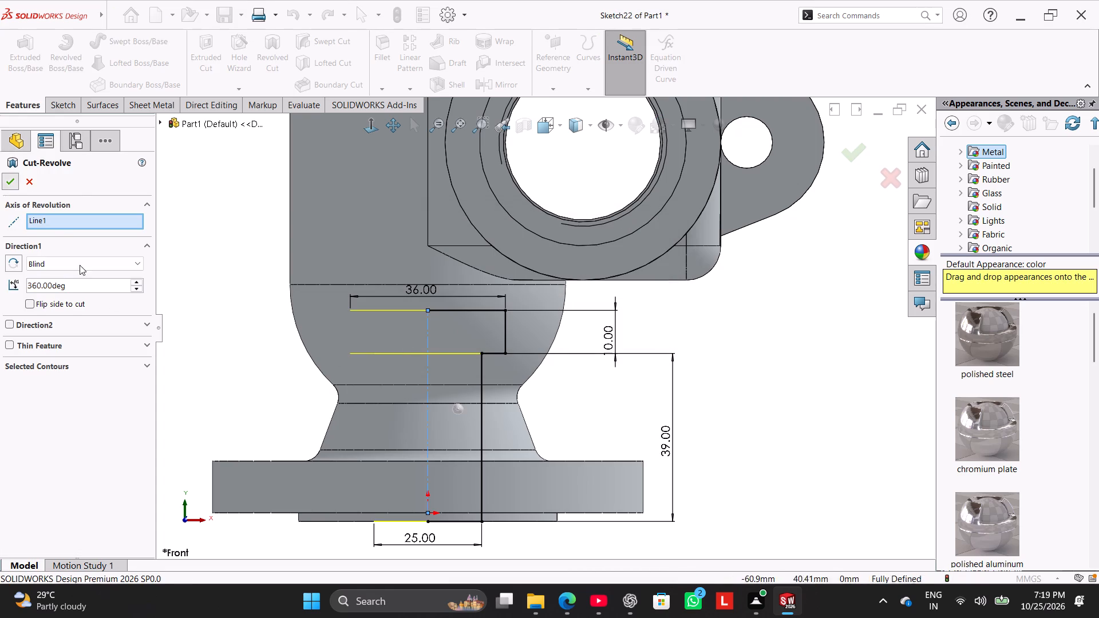
pyautogui.click(163, 322)
# Examine the stepped bore through the base flange from underneath and the whole housing in isometric view.
pyautogui.moveTo(246, 378); pyautogui.dragTo(258, 148, button='middle')
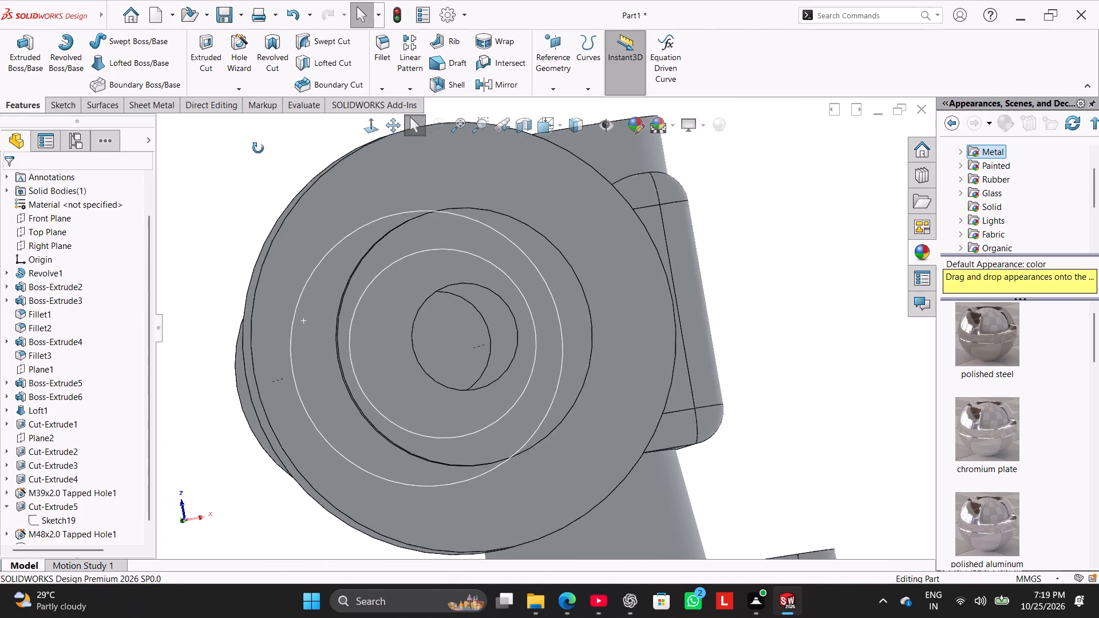
pyautogui.moveTo(258, 148); pyautogui.dragTo(242, 351, button='middle')
pyautogui.moveTo(276, 327); pyautogui.dragTo(440, 227, button='right')
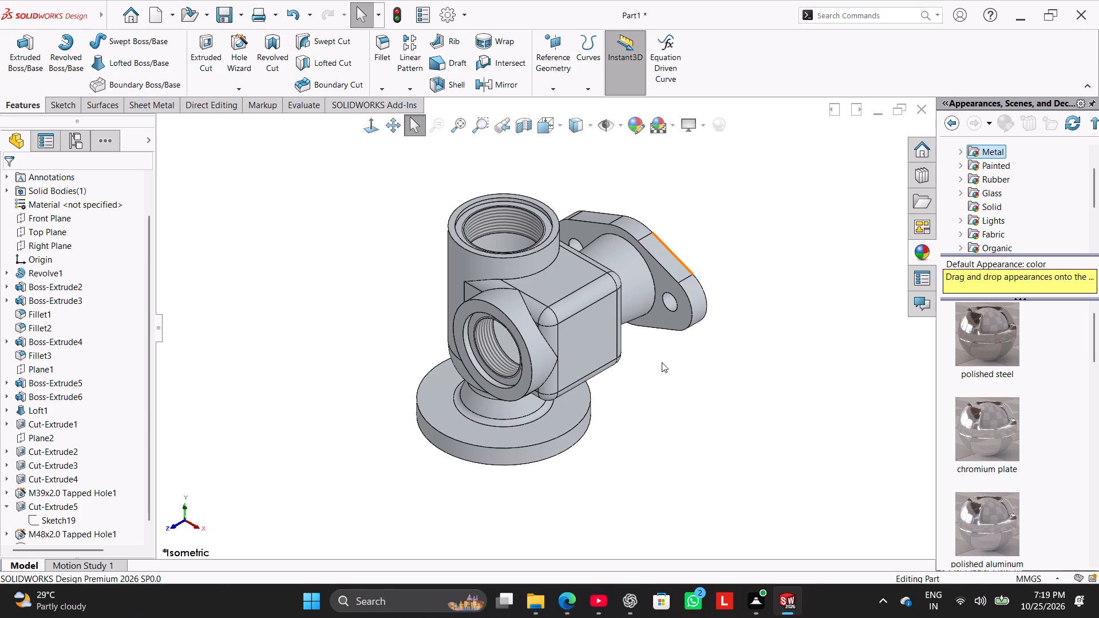
pyautogui.moveTo(349, 371); pyautogui.dragTo(343, 127, button='middle')
pyautogui.moveTo(361, 306); pyautogui.dragTo(371, 205, button='middle')
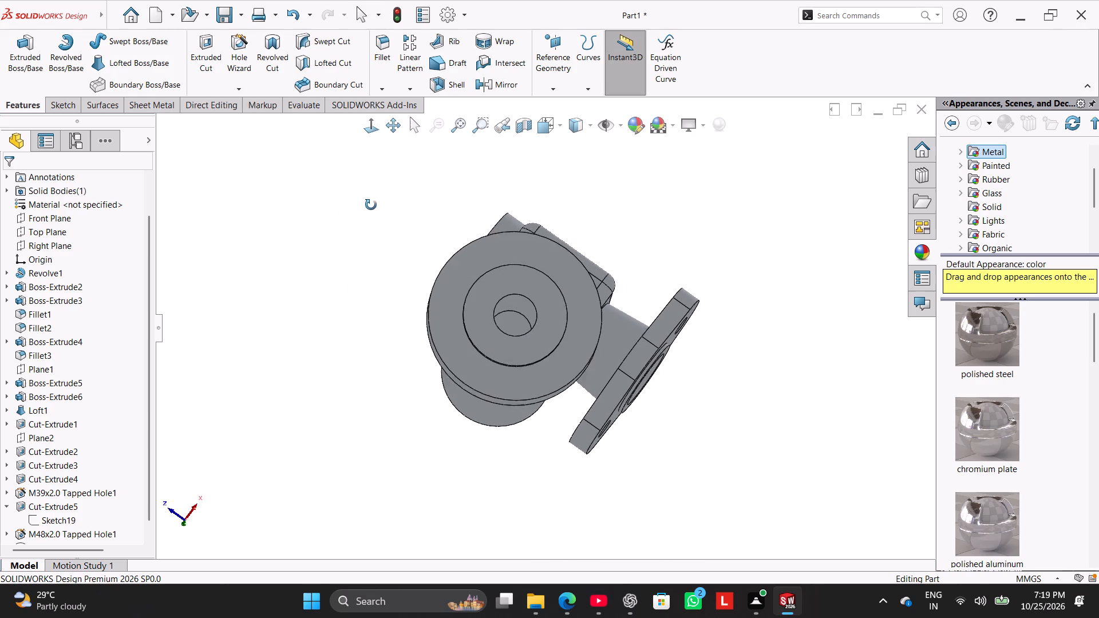
pyautogui.moveTo(371, 205); pyautogui.dragTo(370, 212, button='middle')
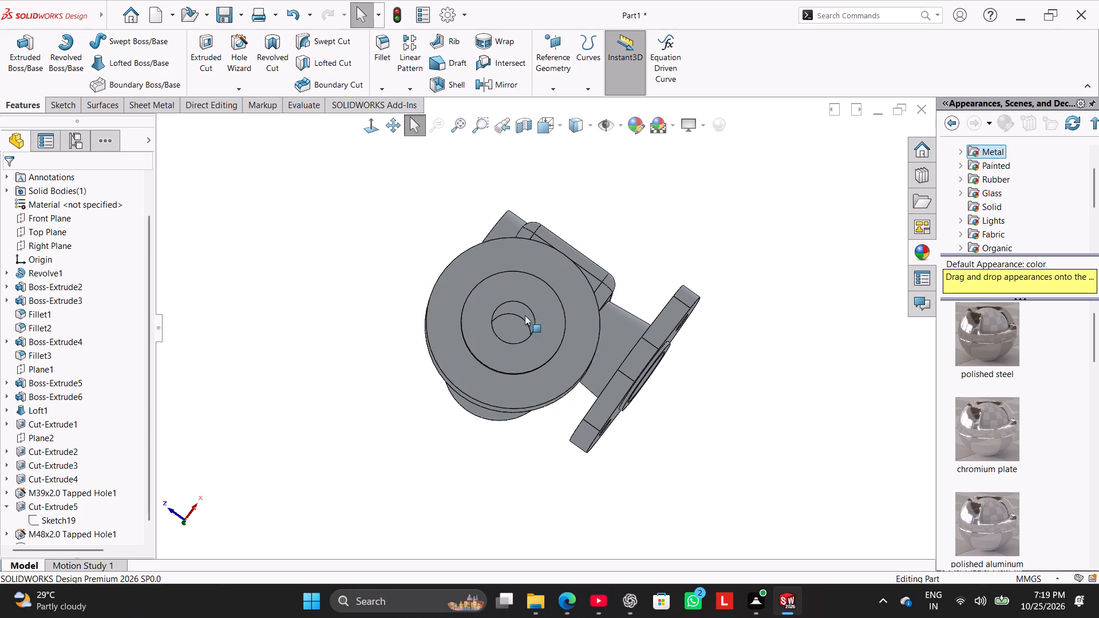
pyautogui.moveTo(452, 326); pyautogui.dragTo(448, 350, button='middle')
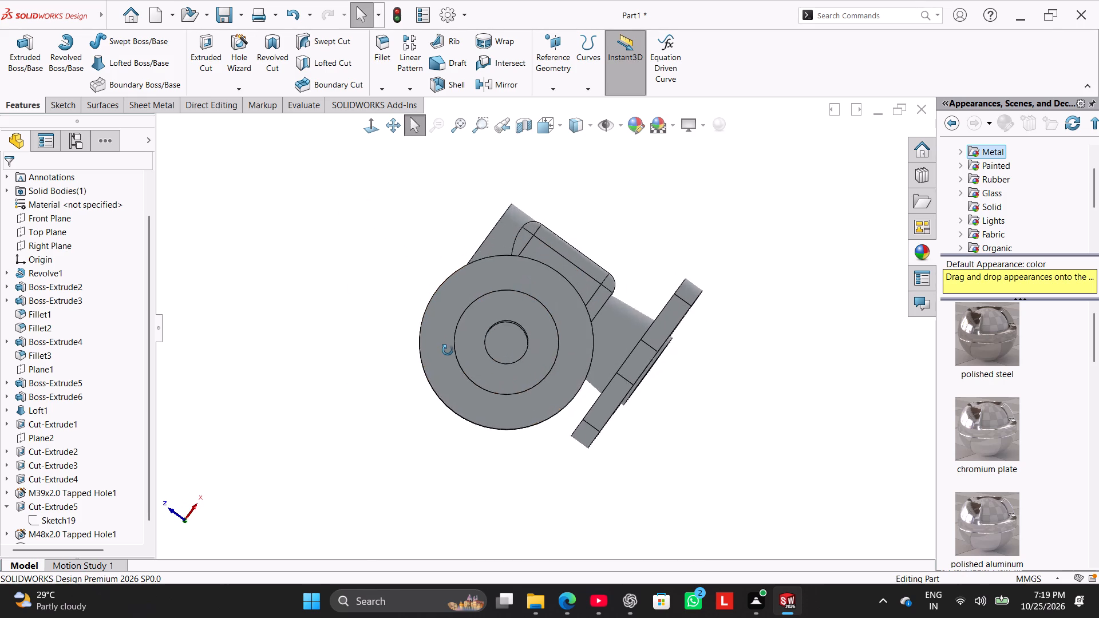
# Add a DIN M33x2.0 tapped hole, Up To Next, on the stepped bore's inner end face, centred on the origin.
pyautogui.moveTo(448, 350); pyautogui.dragTo(453, 364, button='middle')
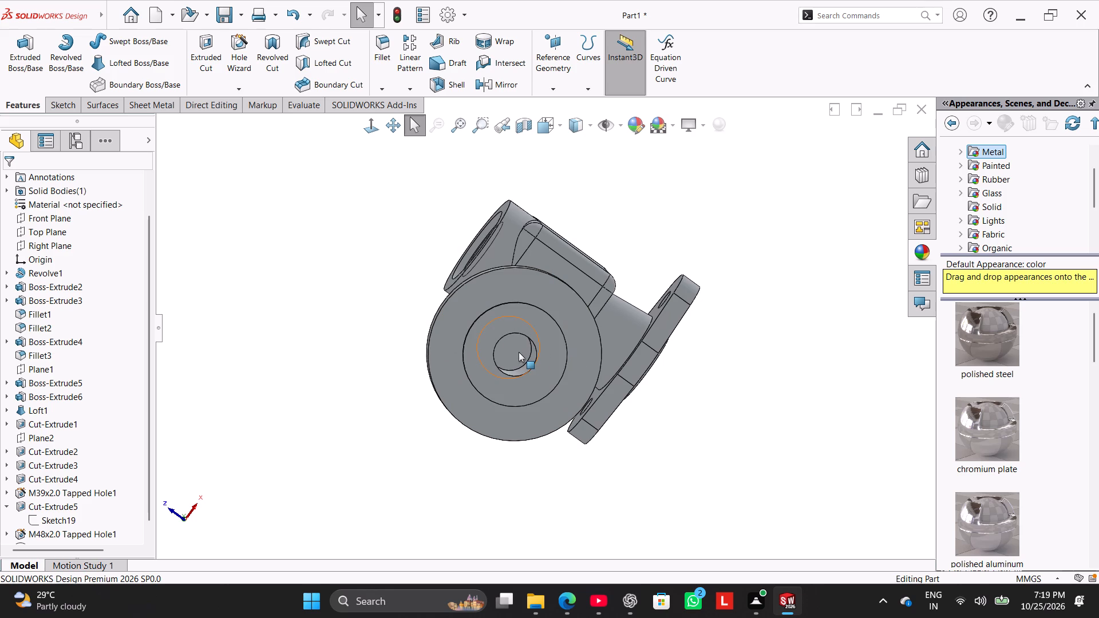
pyautogui.click(519, 352)
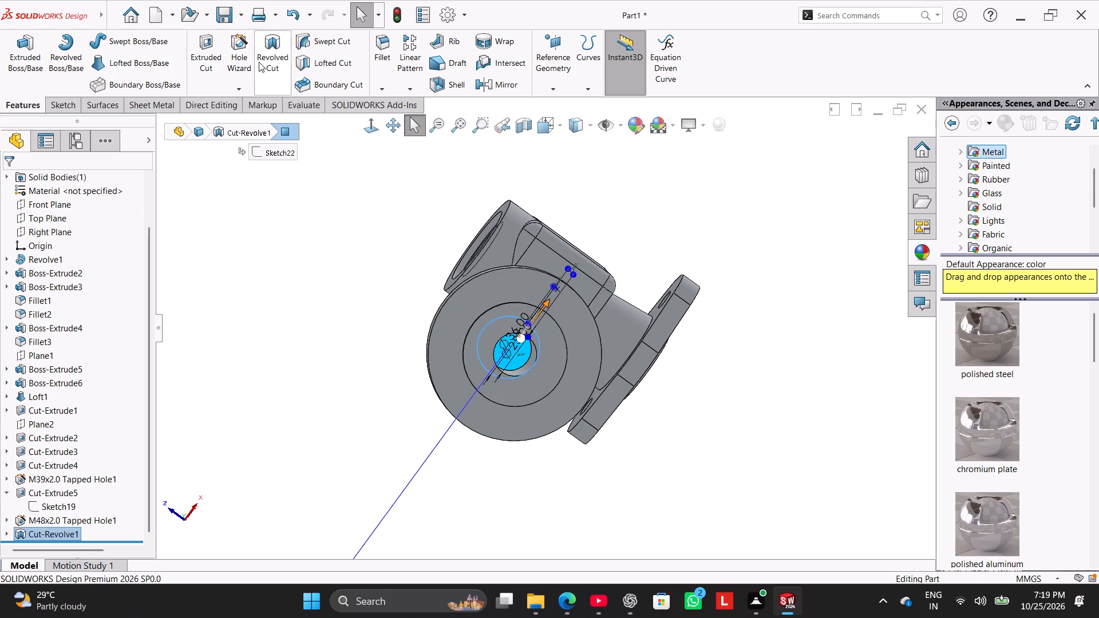
pyautogui.click(241, 58)
pyautogui.moveTo(145, 320); pyautogui.dragTo(151, 343)
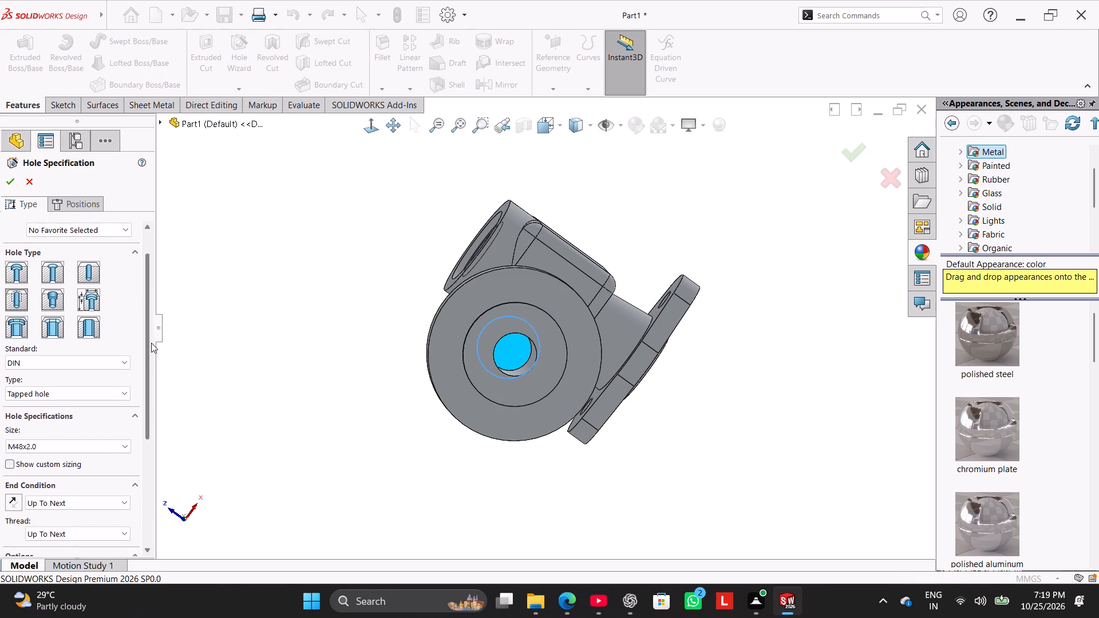
pyautogui.moveTo(151, 343); pyautogui.dragTo(195, 445)
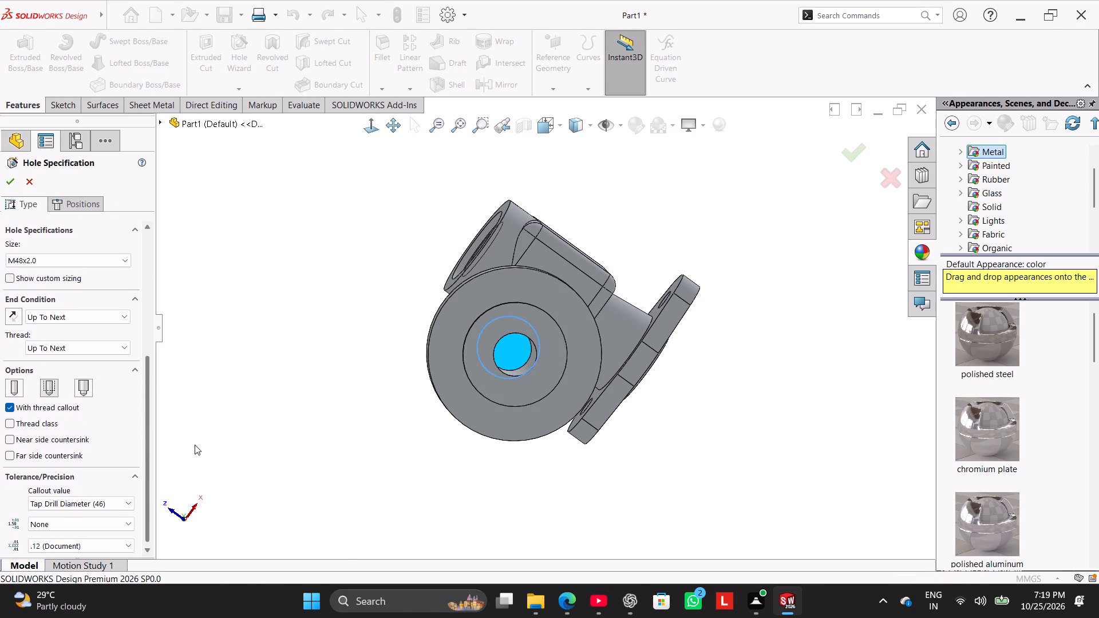
pyautogui.moveTo(195, 445); pyautogui.dragTo(199, 478)
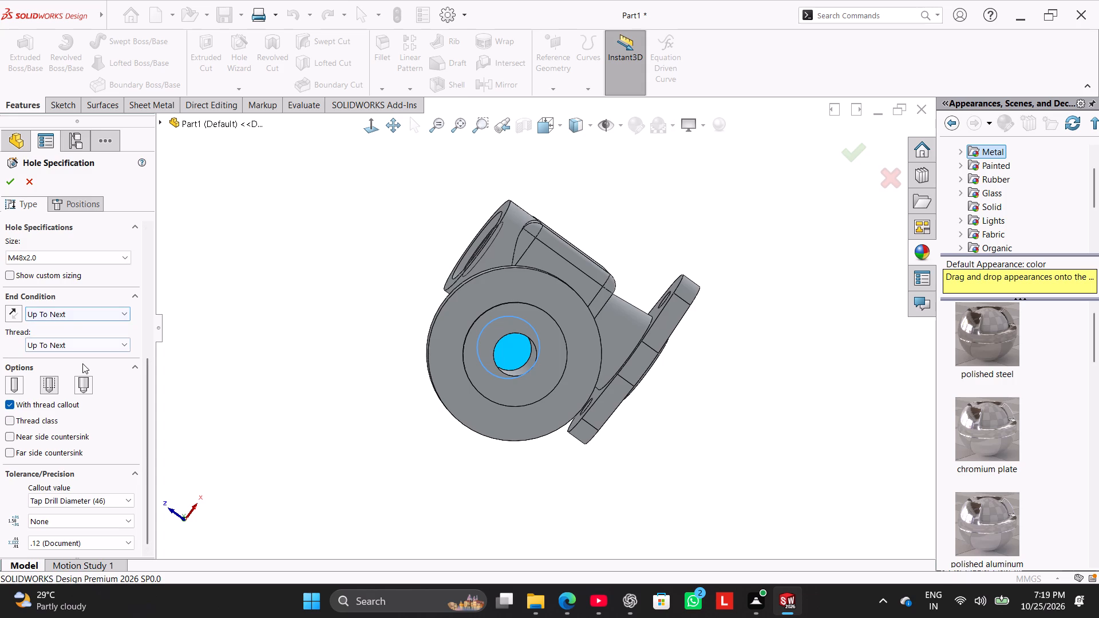
pyautogui.click(87, 258)
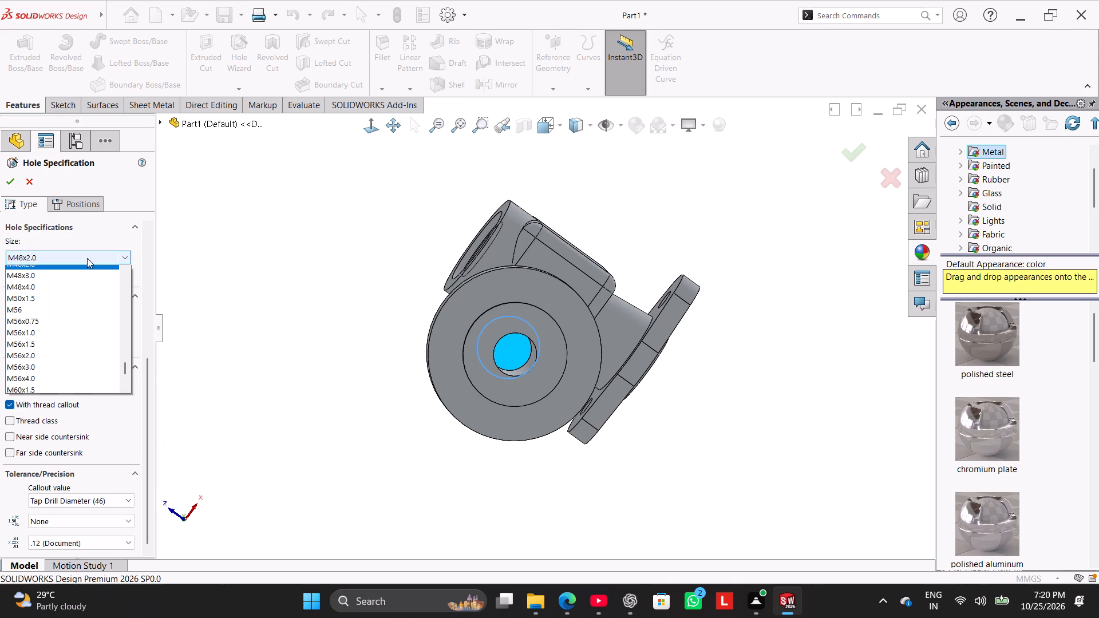
pyautogui.scroll(2, 68, 327)
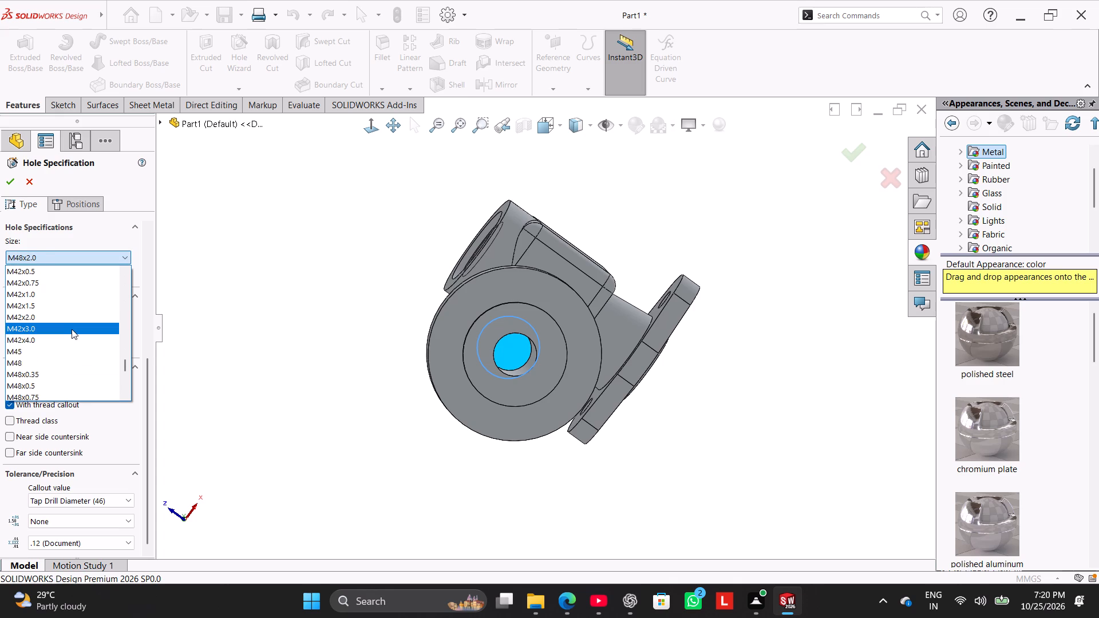
pyautogui.scroll(2, 72, 329)
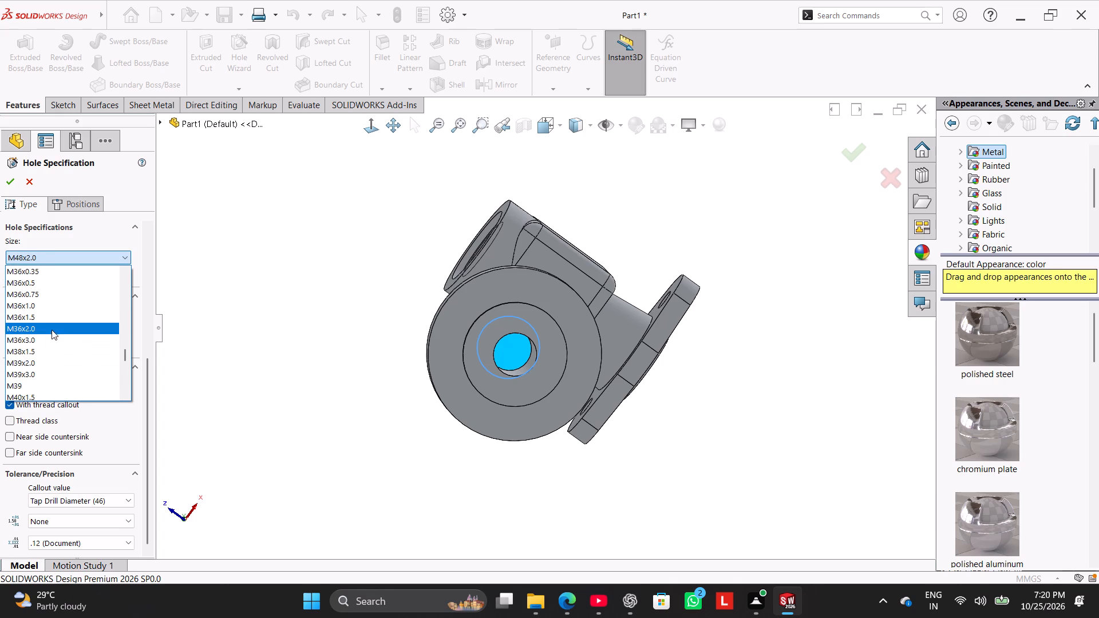
pyautogui.scroll(1, 64, 299)
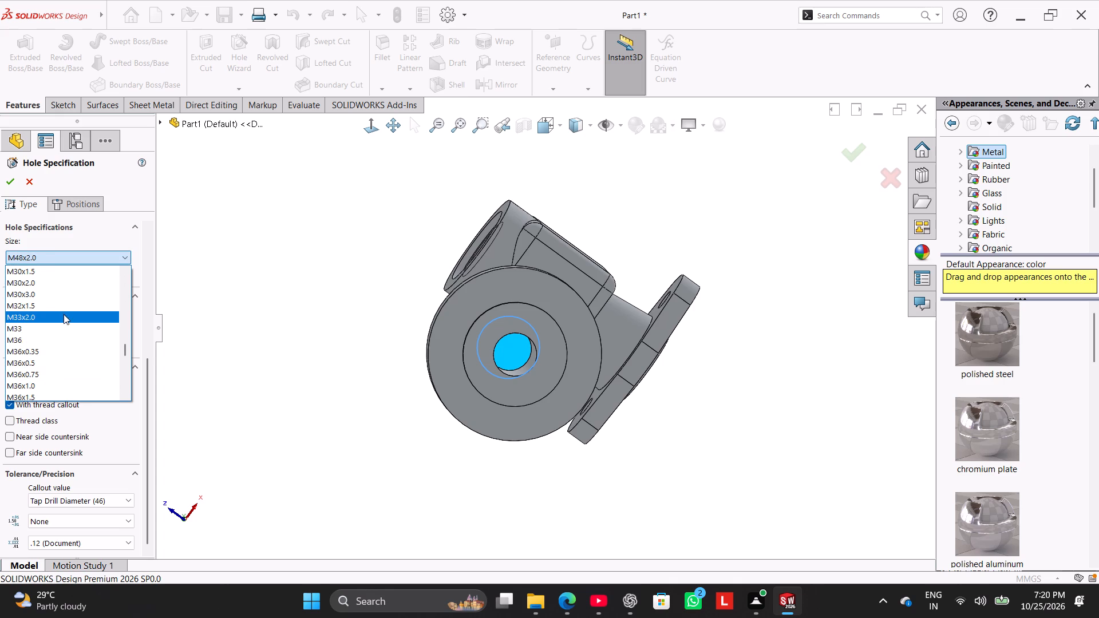
pyautogui.click(64, 314)
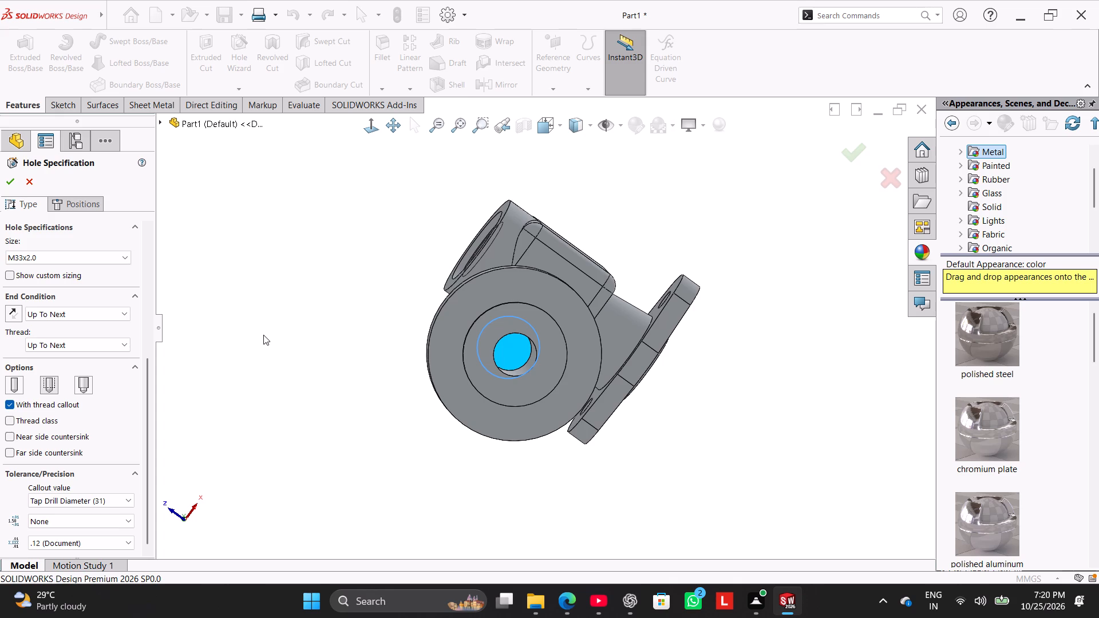
pyautogui.click(71, 201)
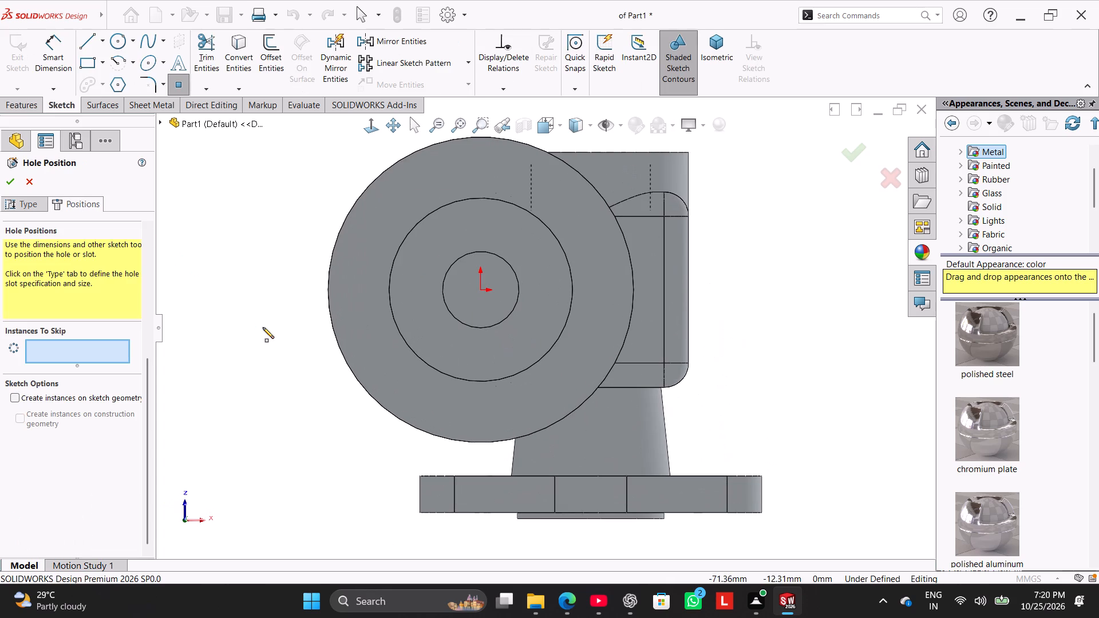
pyautogui.click(481, 291)
pyautogui.click(14, 181)
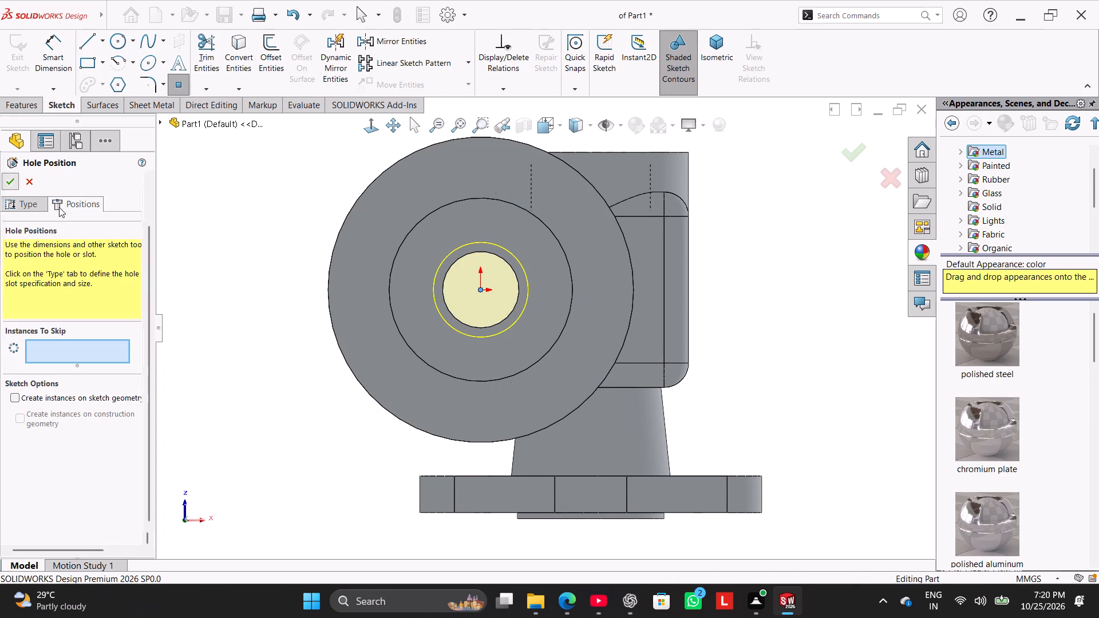
pyautogui.click(156, 240)
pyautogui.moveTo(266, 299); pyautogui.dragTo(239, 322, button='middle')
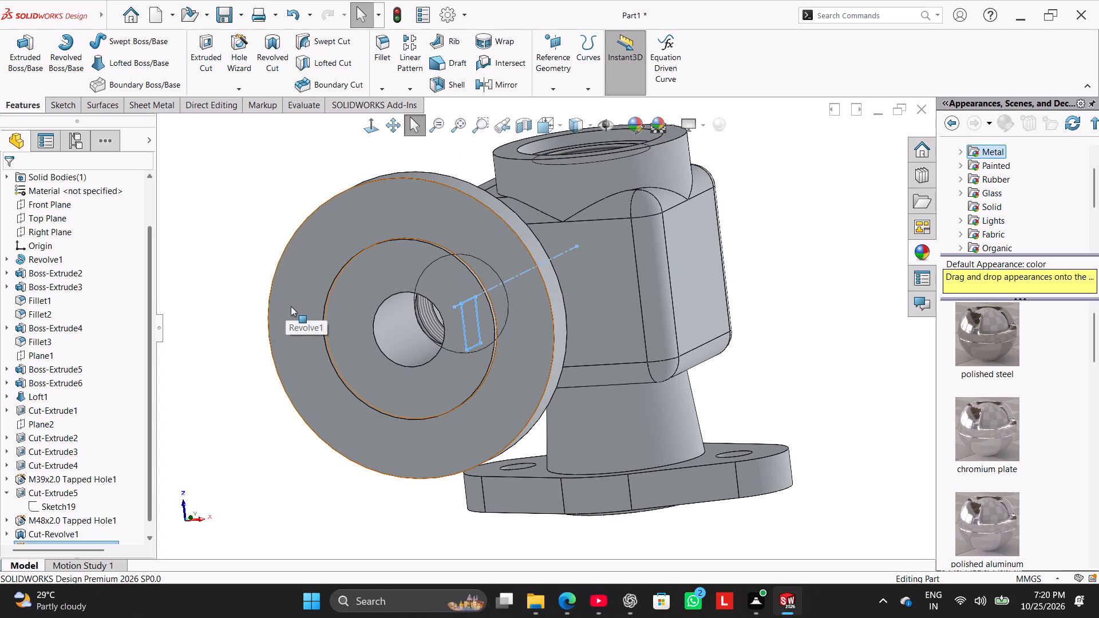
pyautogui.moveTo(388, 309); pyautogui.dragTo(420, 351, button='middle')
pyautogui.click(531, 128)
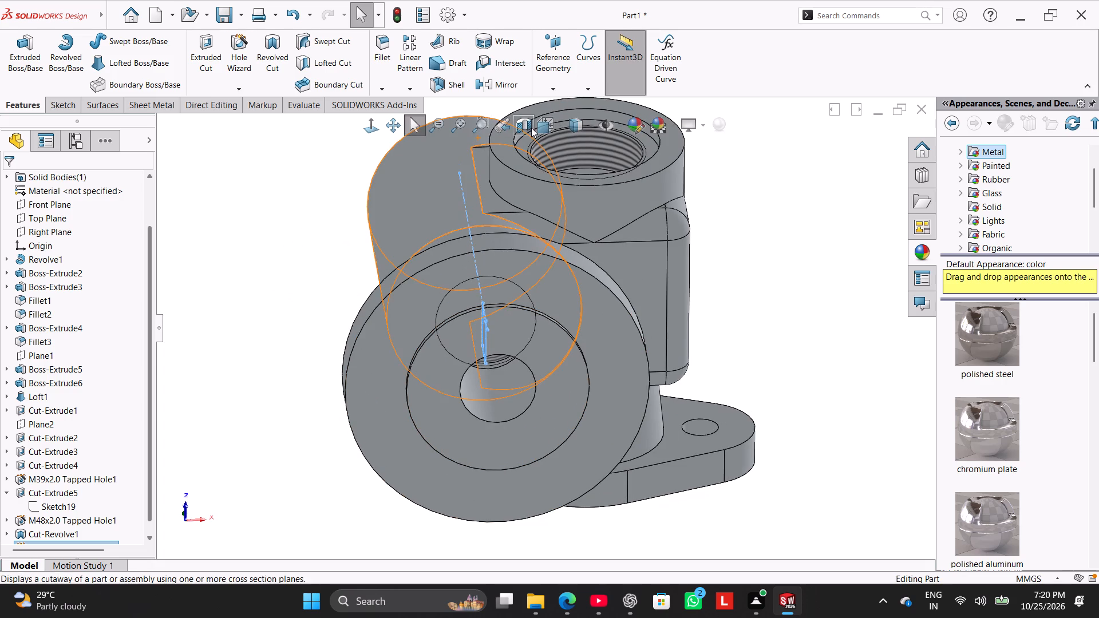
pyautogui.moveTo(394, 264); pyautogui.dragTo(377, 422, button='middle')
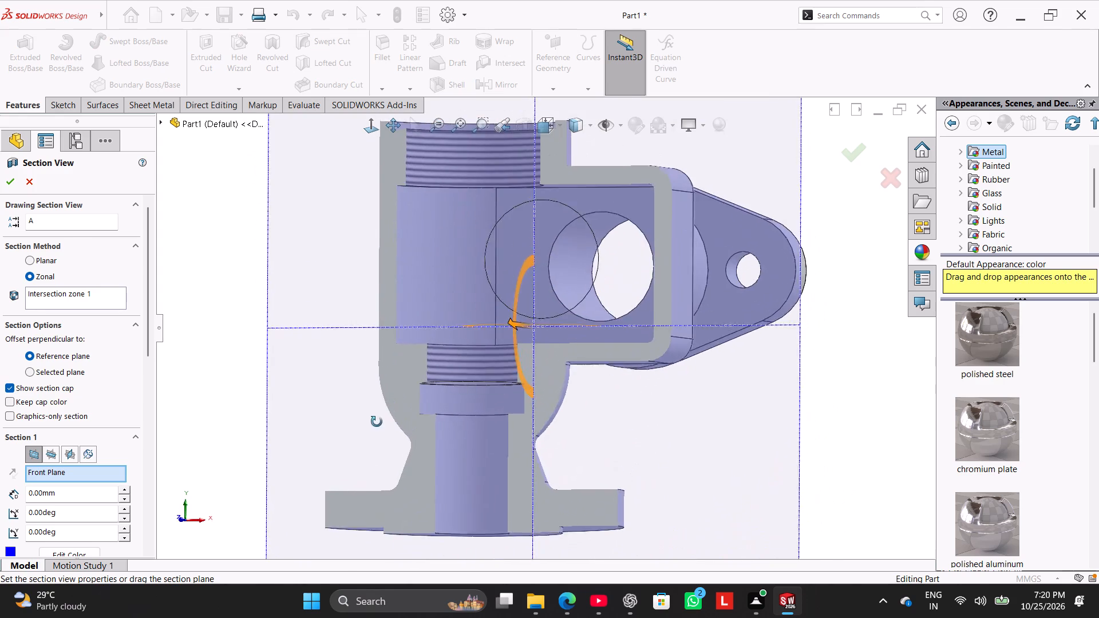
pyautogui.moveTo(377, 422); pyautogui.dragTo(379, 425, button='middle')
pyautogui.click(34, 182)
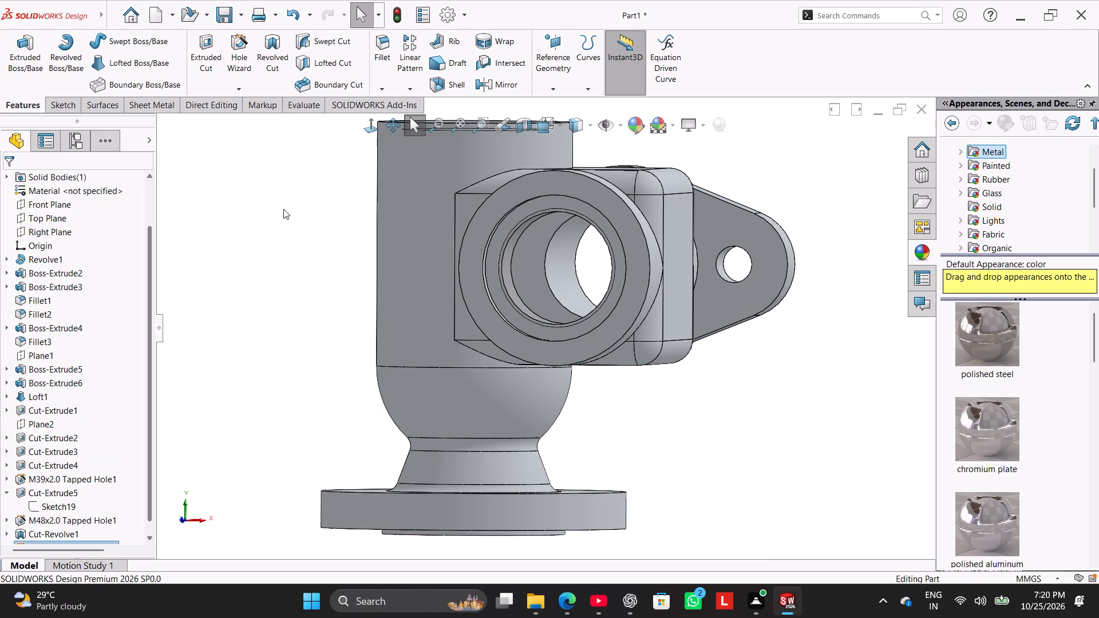
# Apply a section view along the Front Plane with zero offset to expose the housing's interior.
pyautogui.click(519, 129)
pyautogui.click(386, 45)
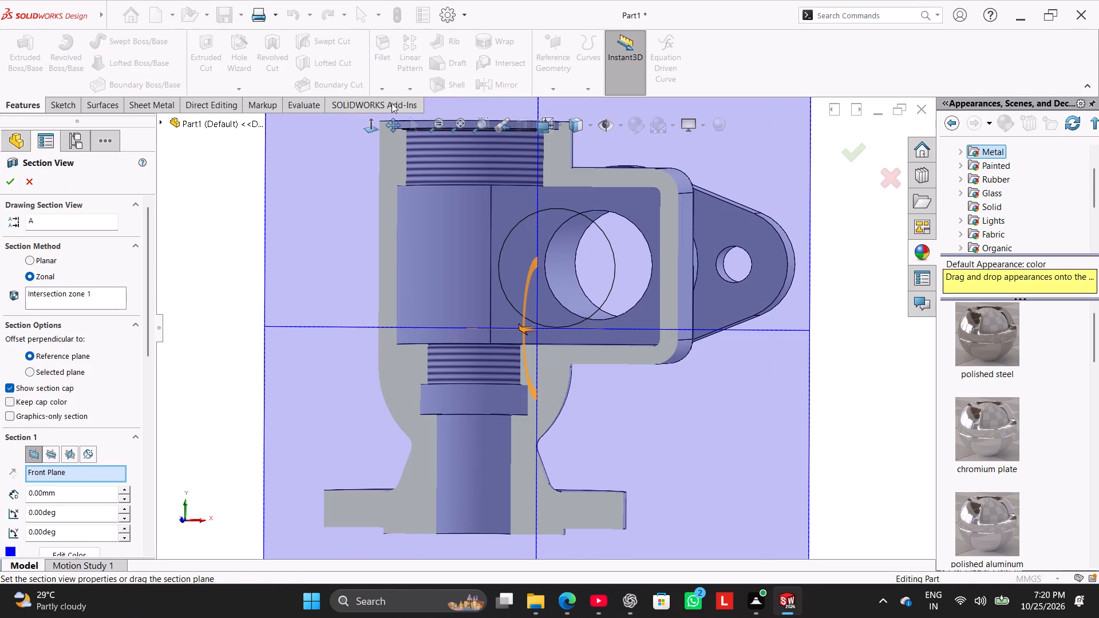
pyautogui.click(6, 184)
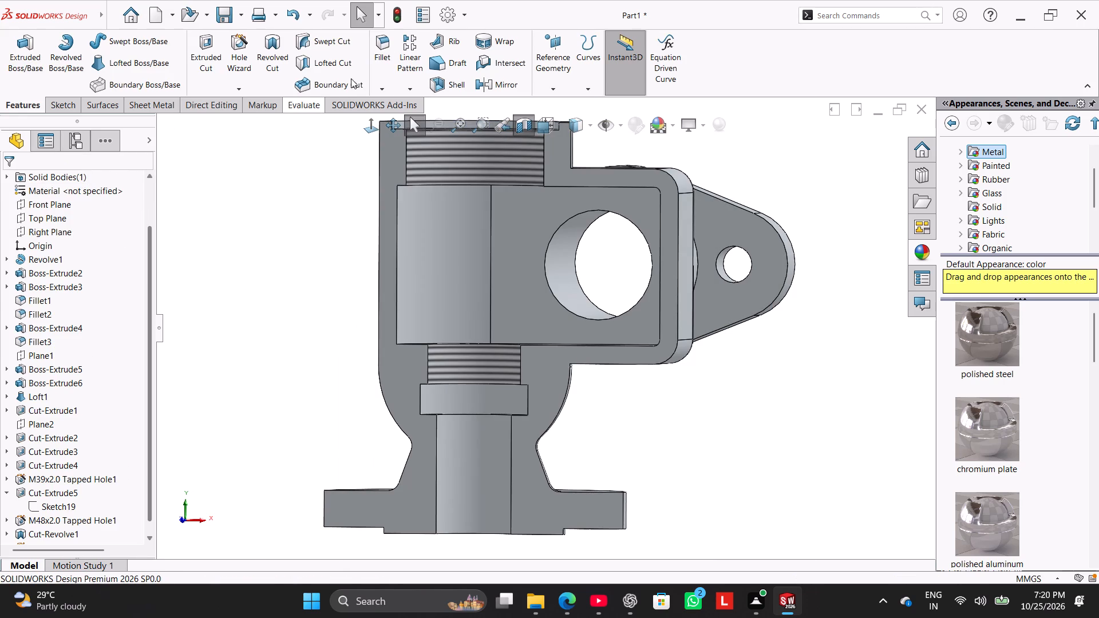
# Fillet the side flange's inner outline and neck junction, the chamber floor edge, the top rim's outer edge and the base flange's upper edge at 2 mm.
pyautogui.click(384, 53)
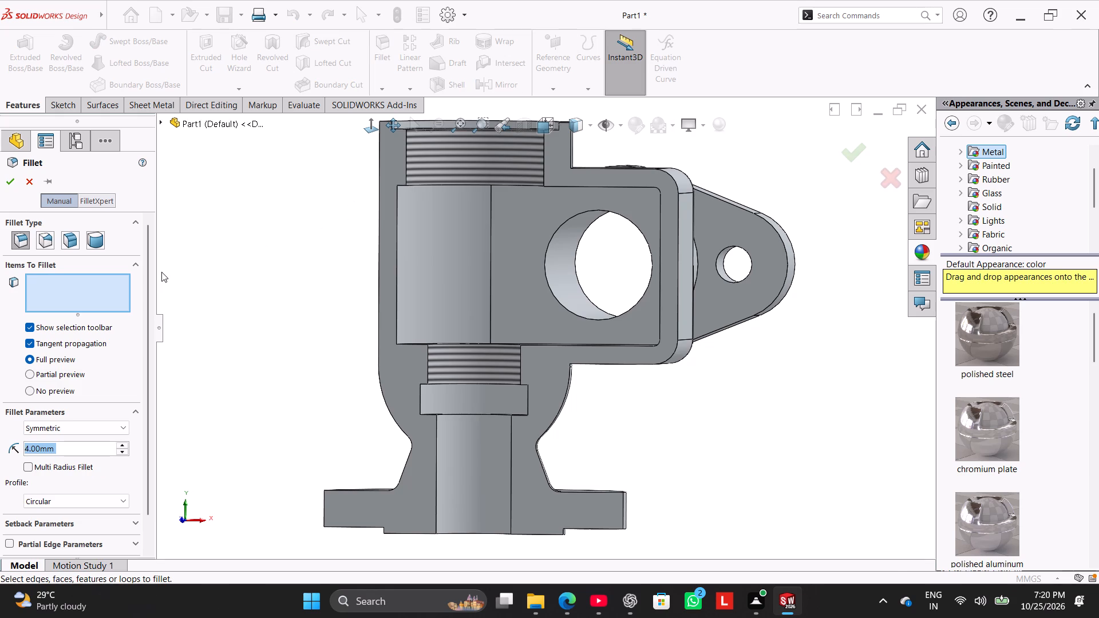
pyautogui.press('2')
pyautogui.press('Return')
pyautogui.moveTo(787, 194); pyautogui.dragTo(792, 295, button='middle')
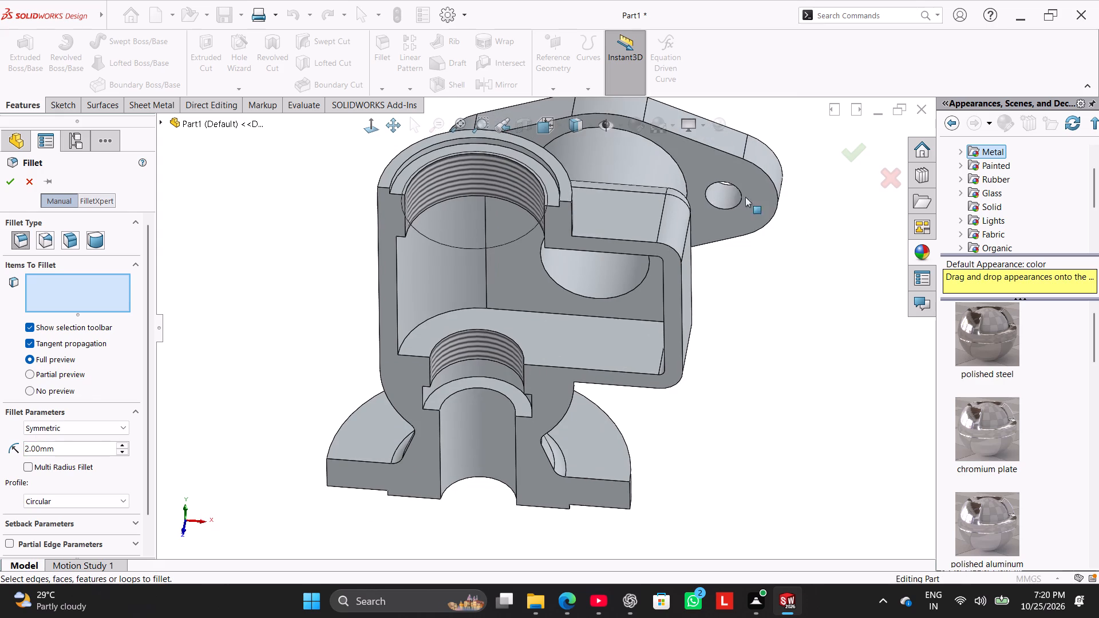
pyautogui.click(737, 154)
pyautogui.click(666, 154)
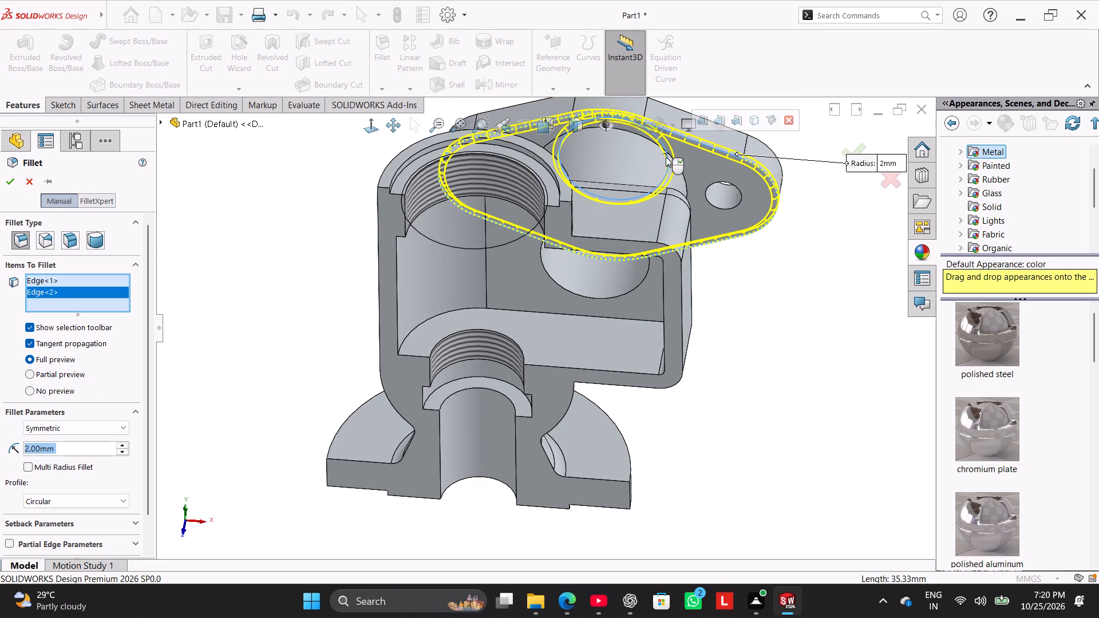
pyautogui.moveTo(744, 222); pyautogui.dragTo(670, 150, button='middle')
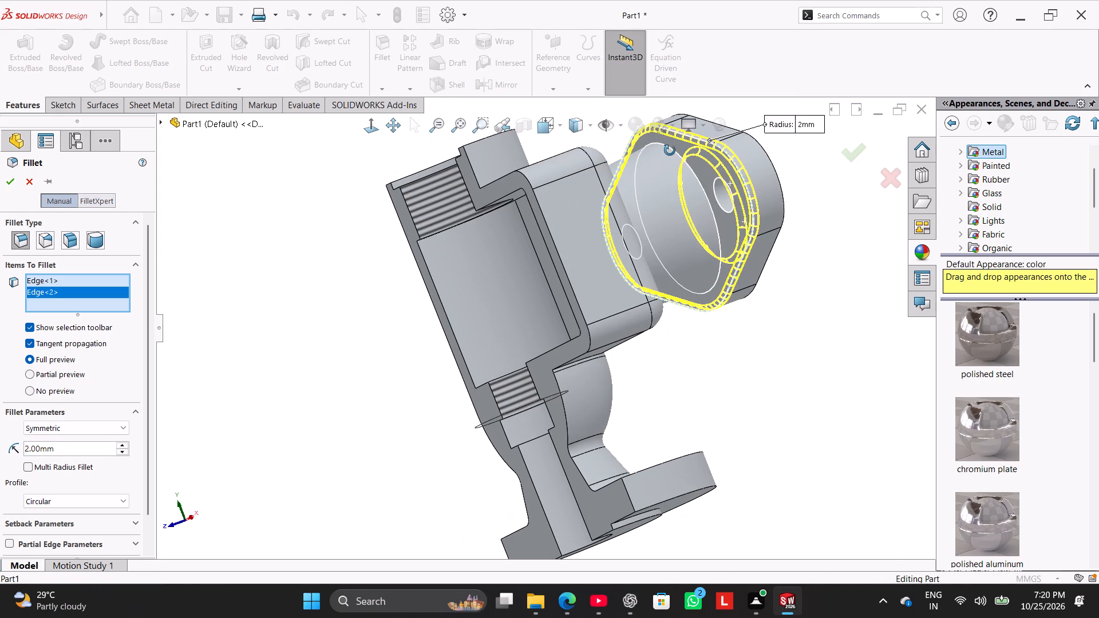
pyautogui.moveTo(670, 150); pyautogui.dragTo(665, 157, button='middle')
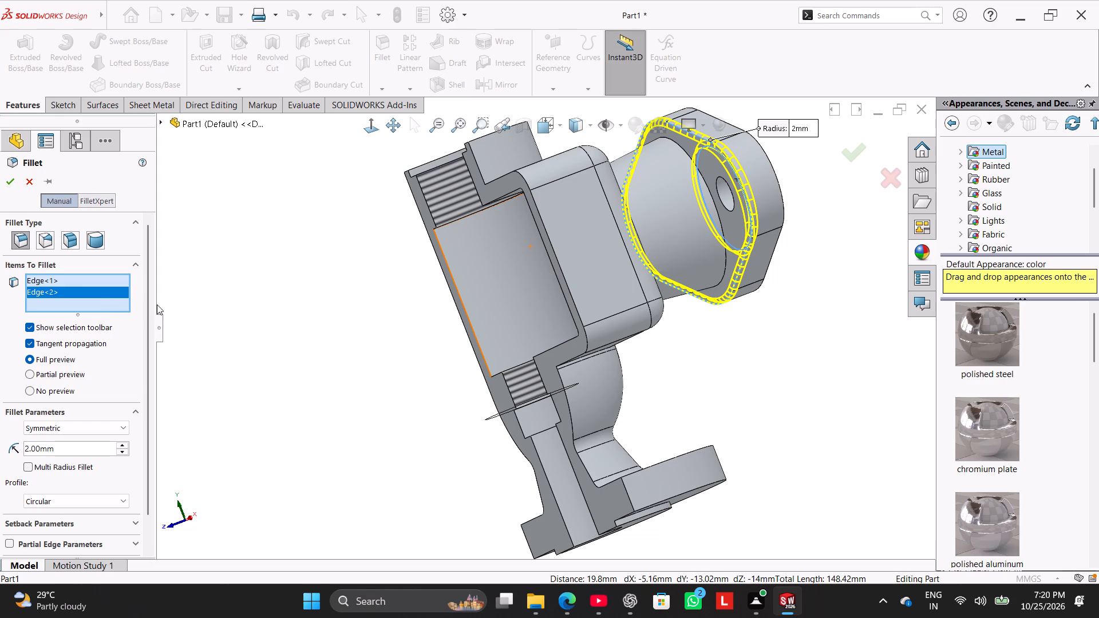
pyautogui.rightClick(95, 287)
pyautogui.click(131, 309)
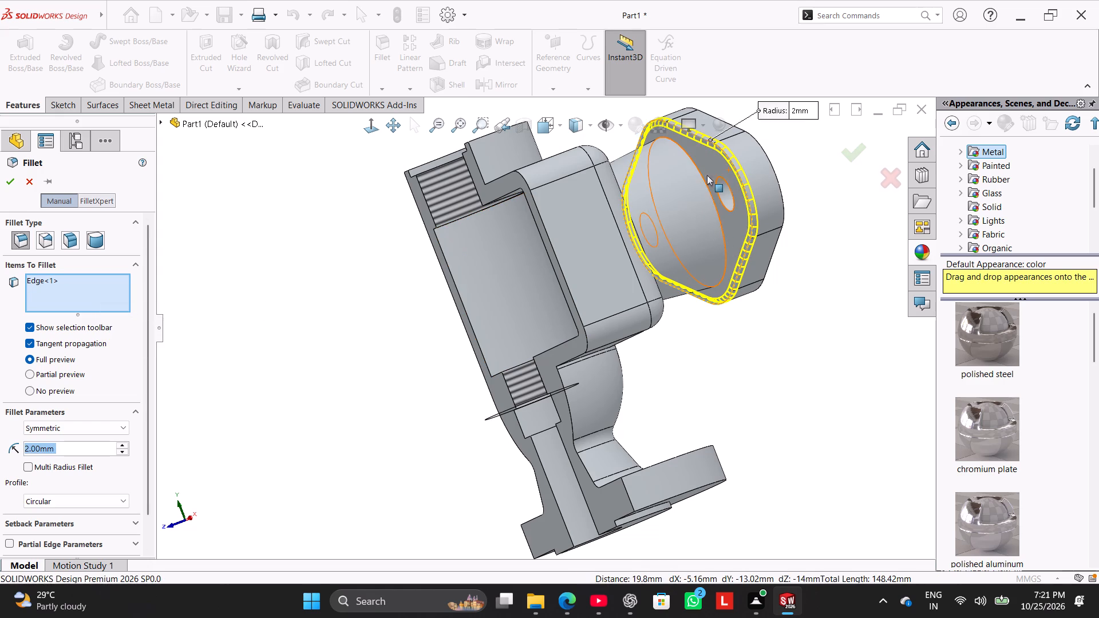
pyautogui.click(702, 175)
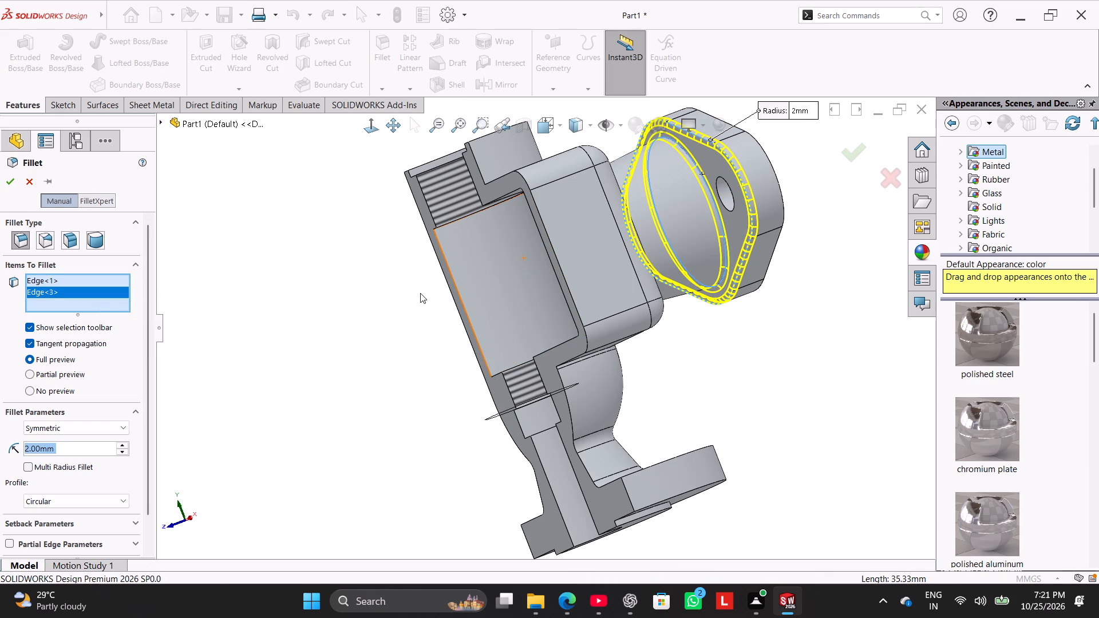
pyautogui.moveTo(460, 347); pyautogui.dragTo(540, 434, button='middle')
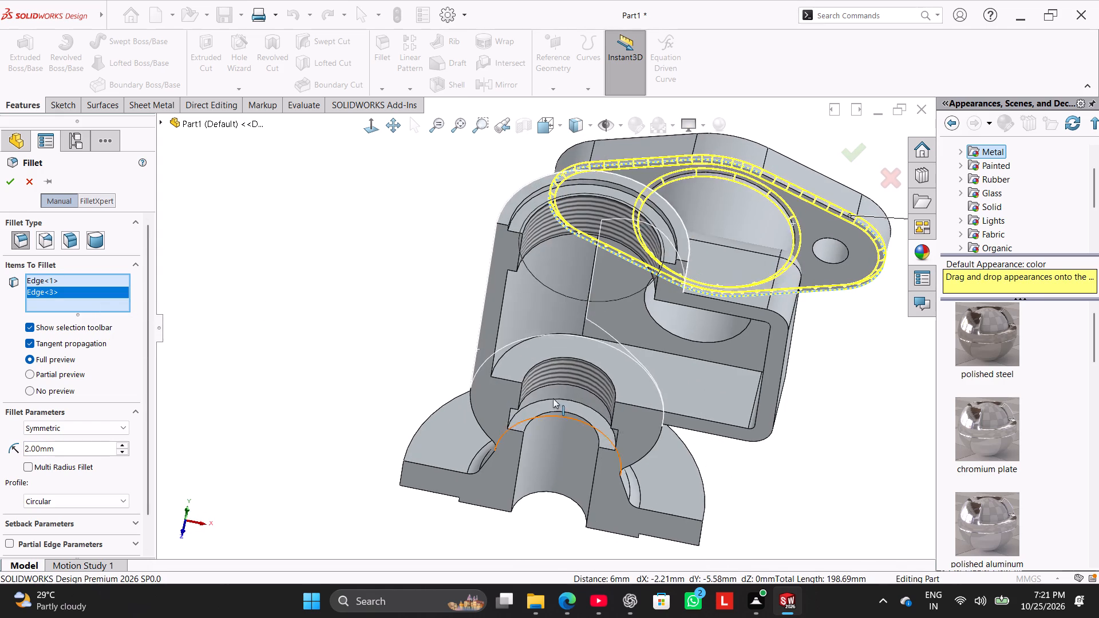
pyautogui.click(560, 332)
pyautogui.moveTo(369, 359); pyautogui.dragTo(326, 290, button='middle')
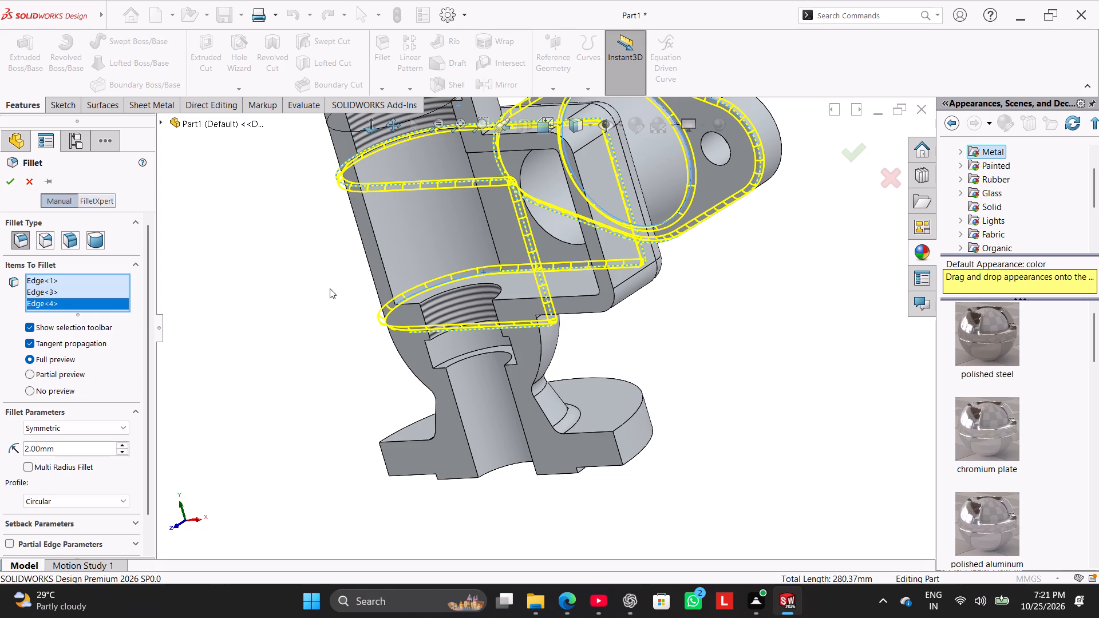
pyautogui.scroll(3, 465, 256)
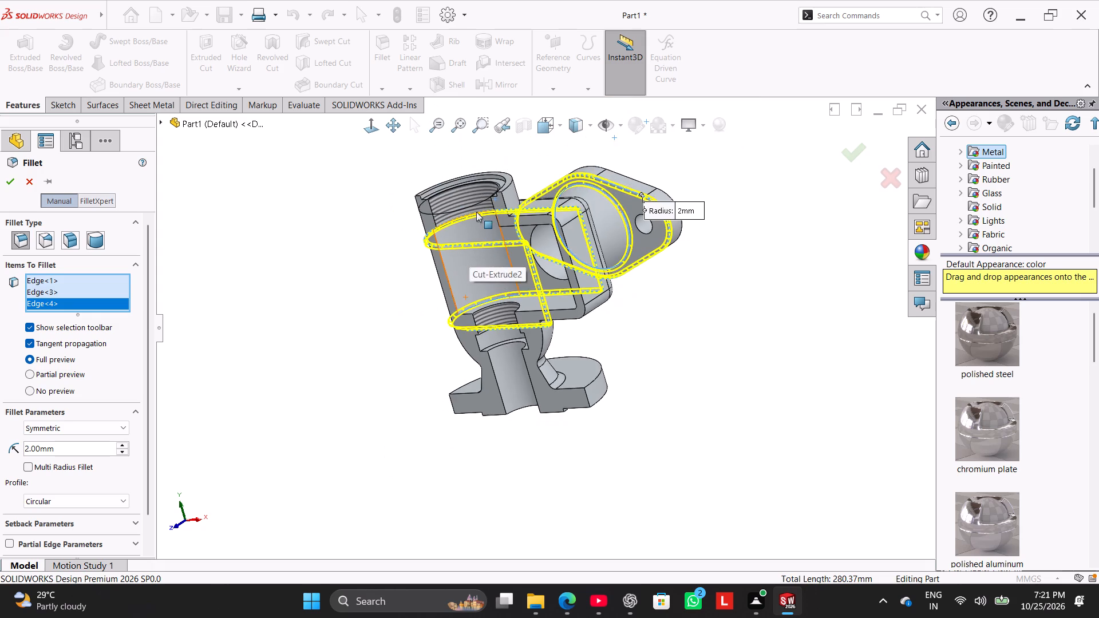
pyautogui.moveTo(483, 219); pyautogui.dragTo(504, 281, button='middle')
pyautogui.scroll(-5, 504, 281)
pyautogui.scroll(1, 434, 188)
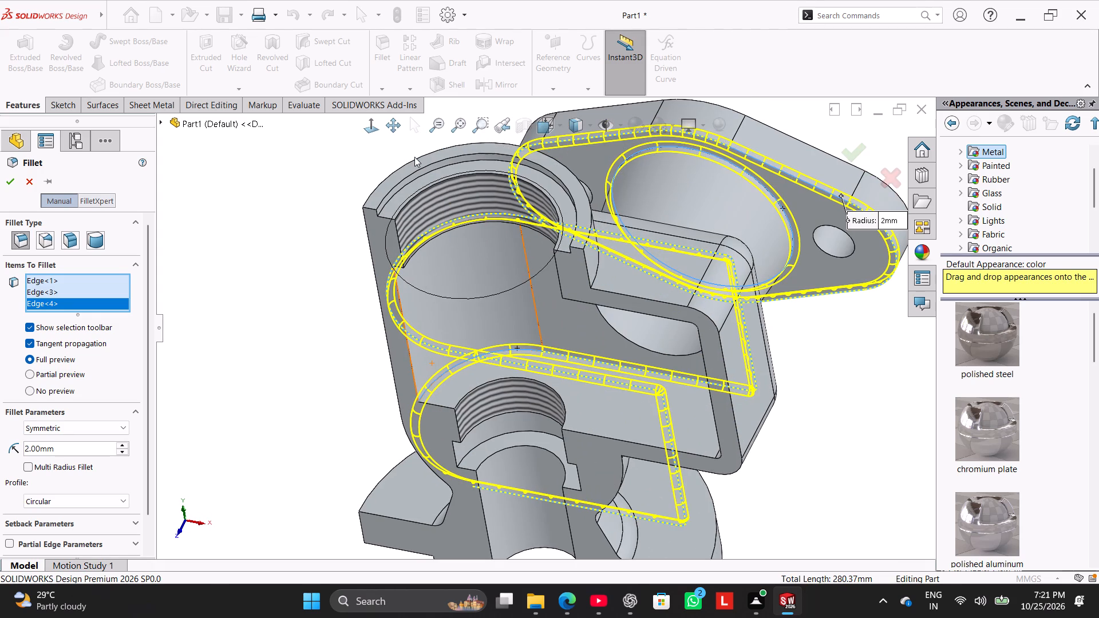
pyautogui.click(424, 157)
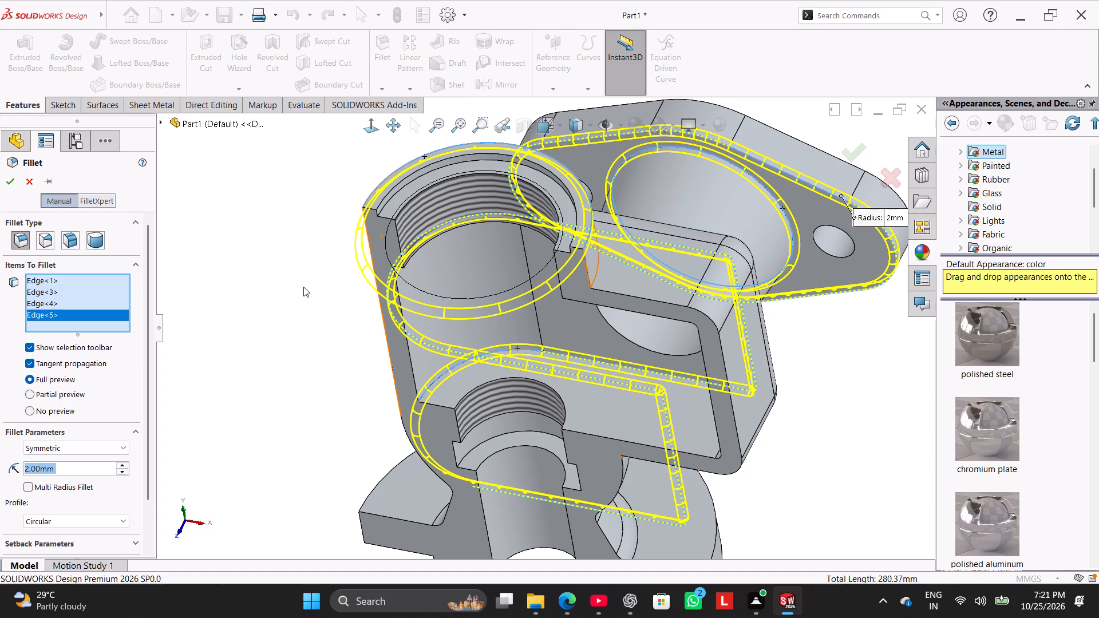
pyautogui.click(386, 472)
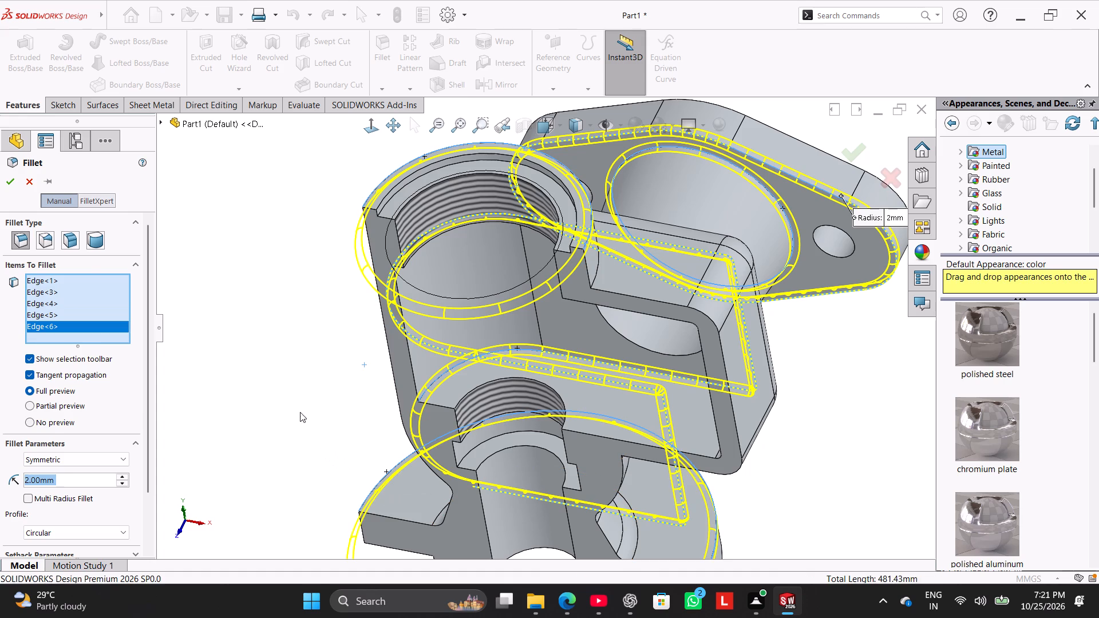
pyautogui.click(7, 179)
pyautogui.click(217, 350)
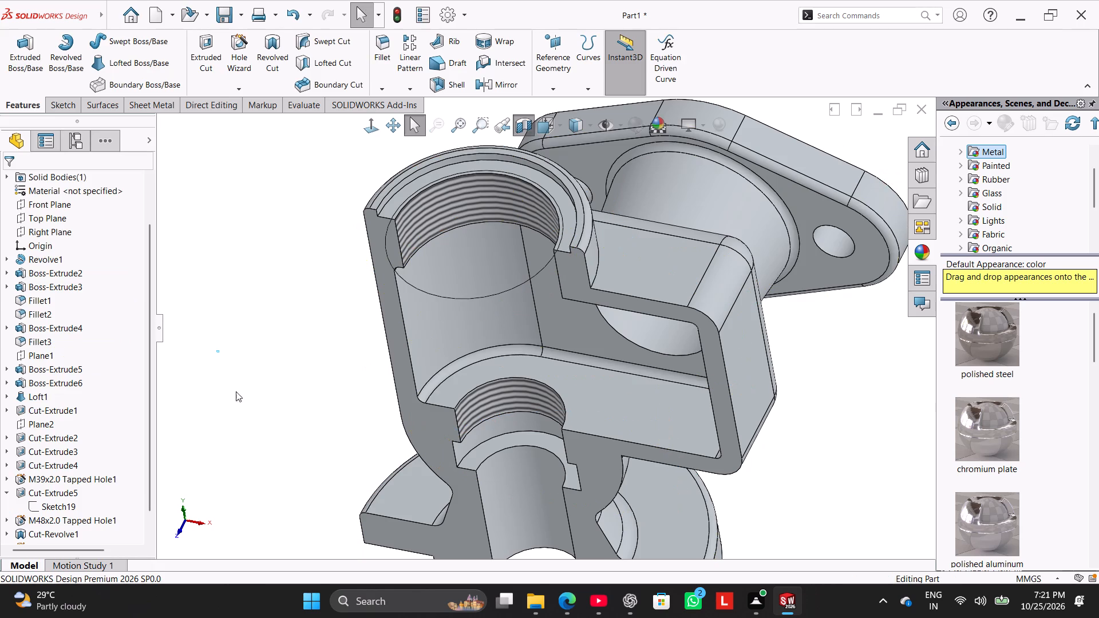
# Specify a DIN drill-size hole of Ø12.0 with a Through All end condition.
pyautogui.moveTo(250, 396); pyautogui.dragTo(313, 326, button='right')
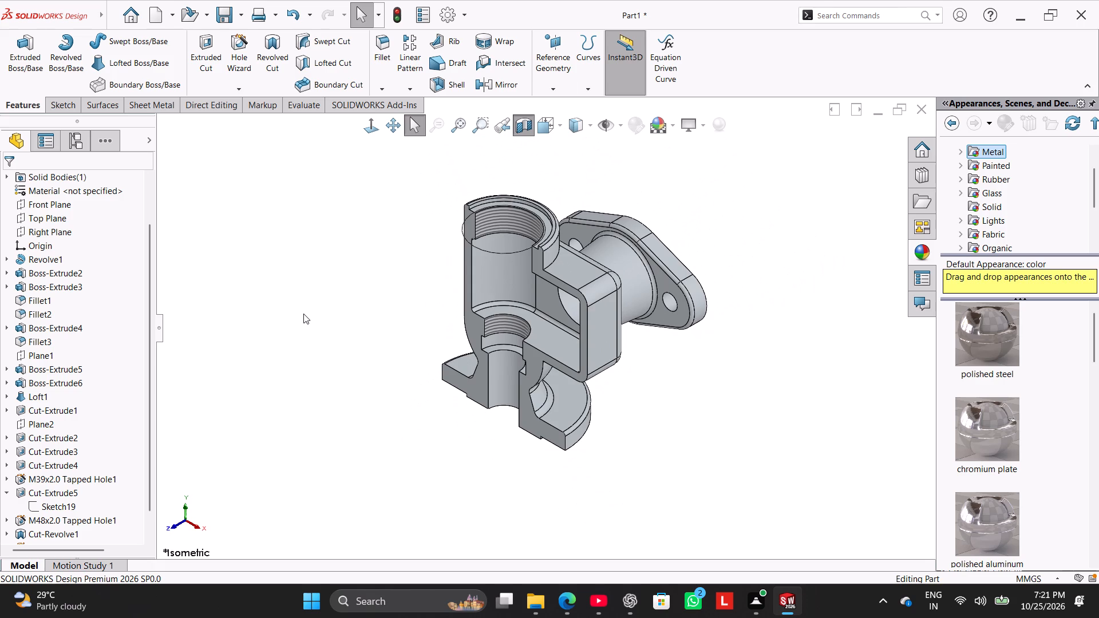
pyautogui.click(247, 39)
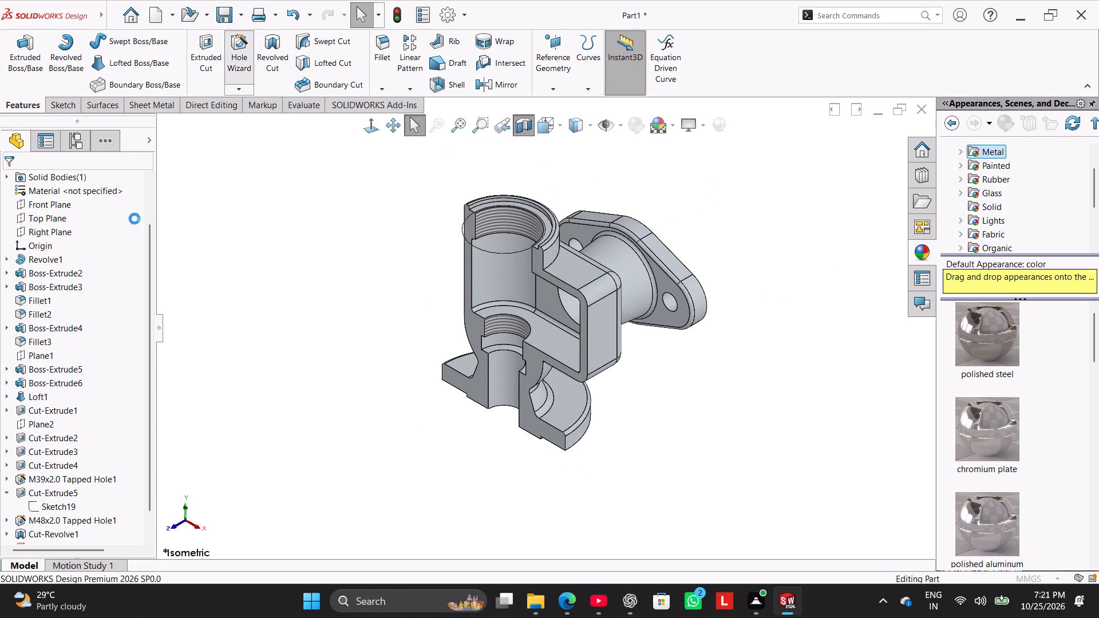
pyautogui.click(93, 309)
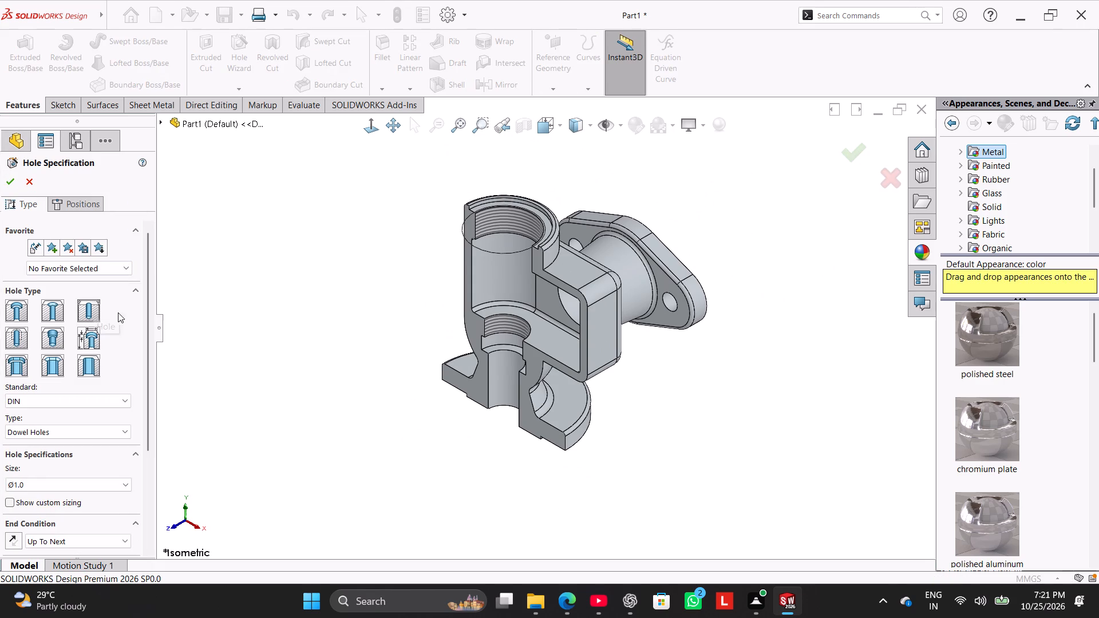
pyautogui.moveTo(148, 323); pyautogui.dragTo(148, 344)
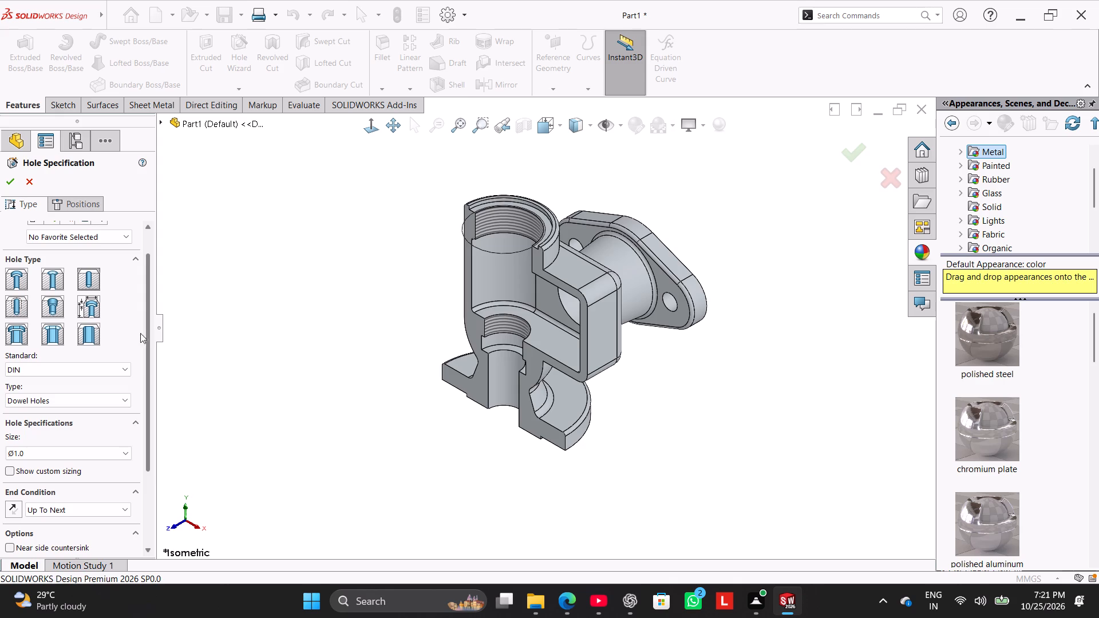
pyautogui.click(102, 401)
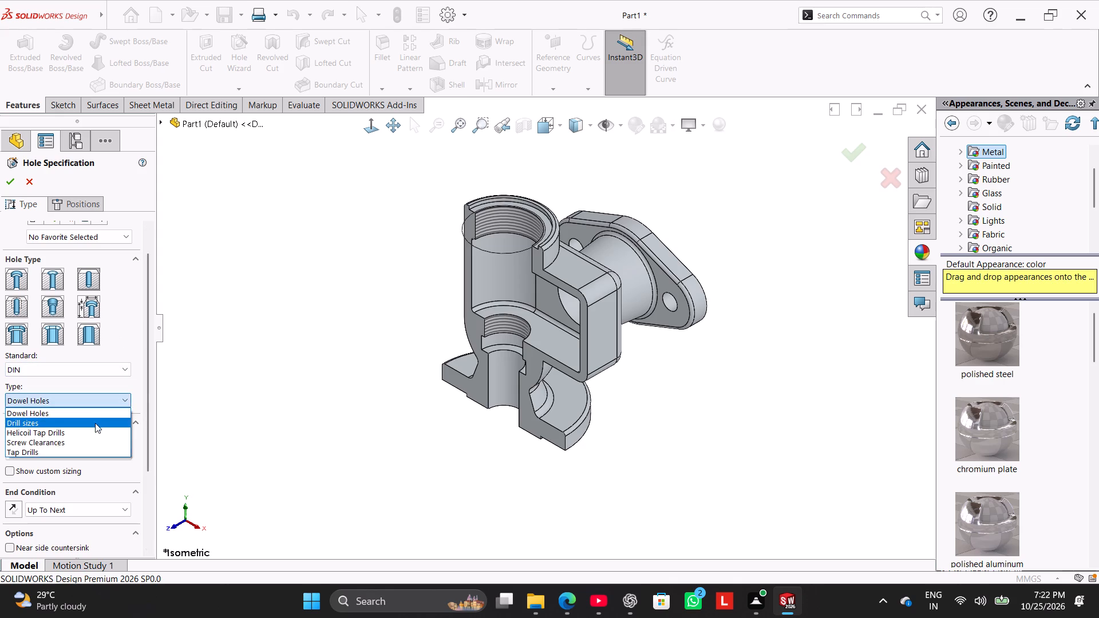
pyautogui.click(95, 423)
pyautogui.moveTo(145, 348); pyautogui.dragTo(144, 396)
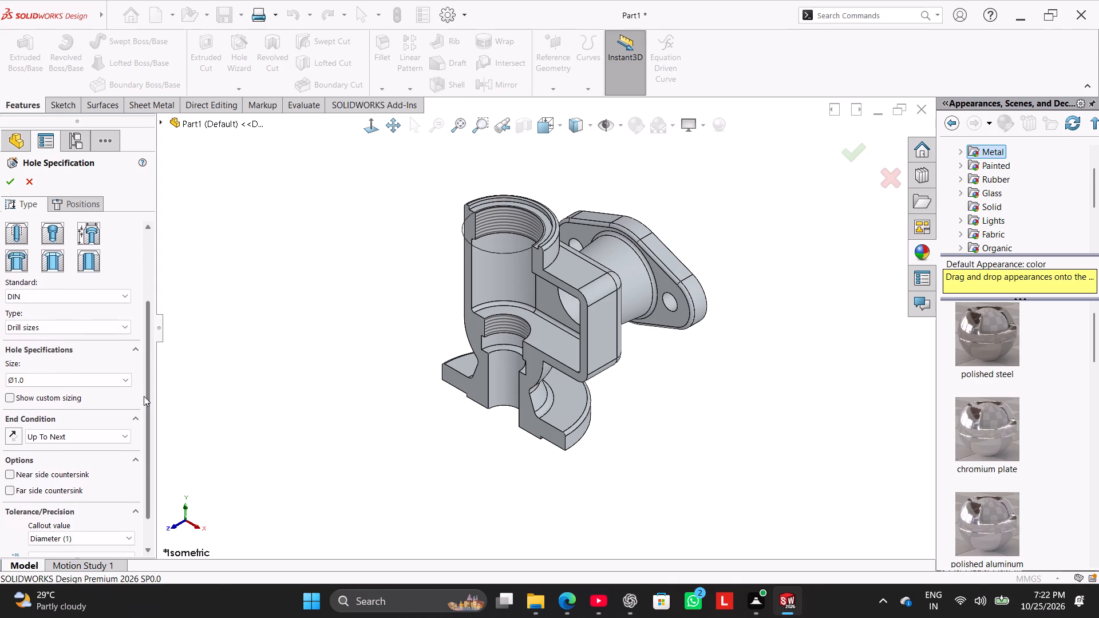
pyautogui.moveTo(144, 396); pyautogui.dragTo(143, 396)
pyautogui.click(112, 385)
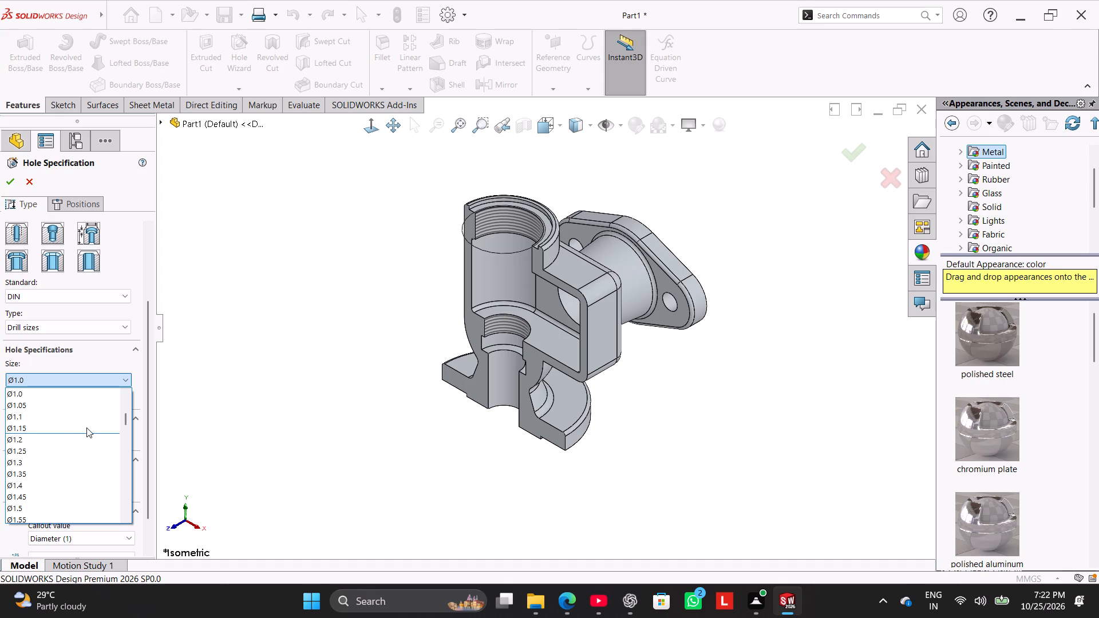
pyautogui.scroll(-6, 86, 436)
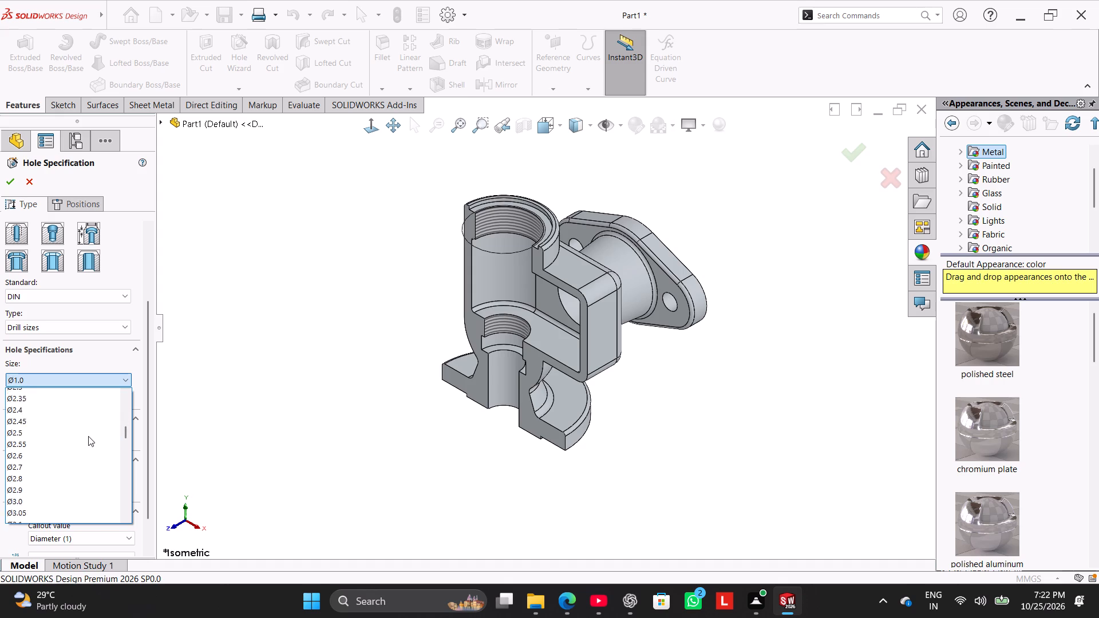
pyautogui.scroll(-15, 88, 436)
pyautogui.scroll(3, 89, 430)
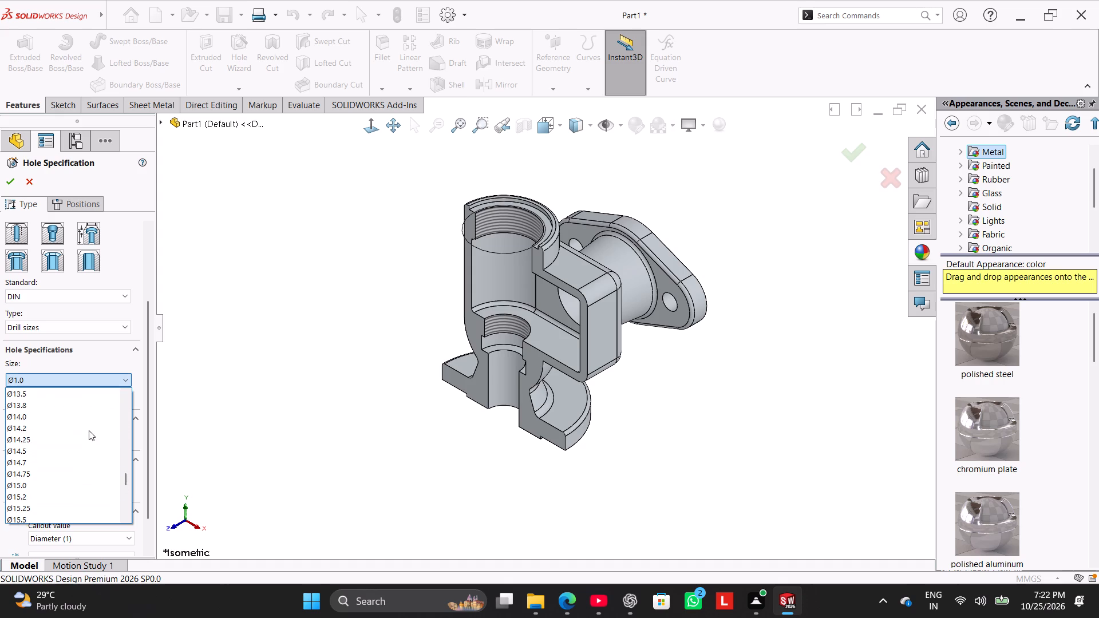
pyautogui.scroll(1, 85, 422)
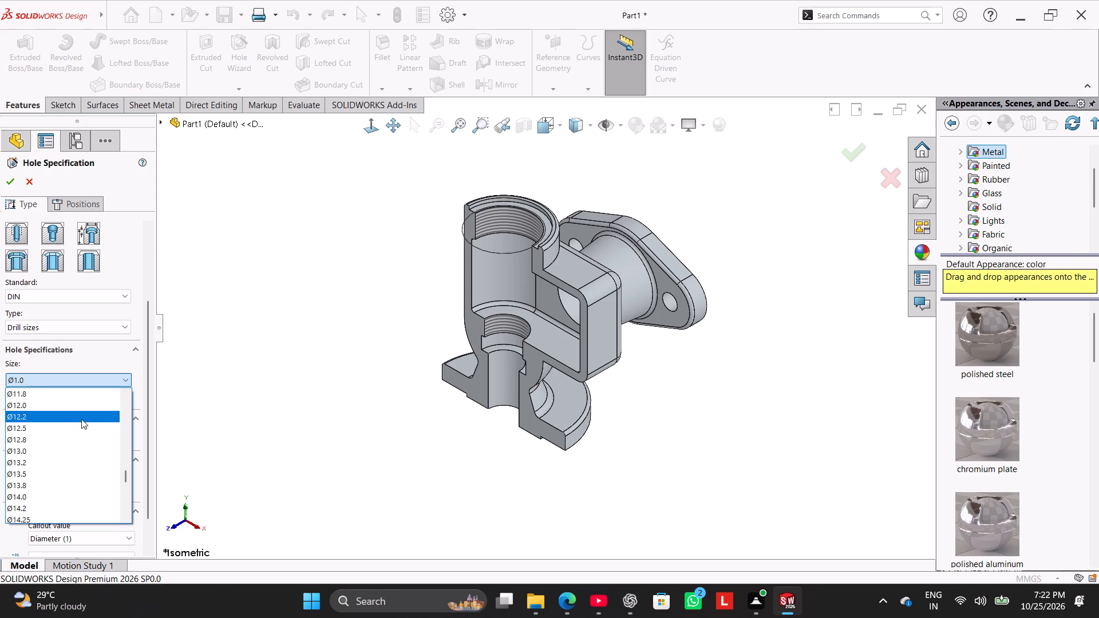
pyautogui.click(81, 407)
pyautogui.moveTo(147, 410); pyautogui.dragTo(149, 435)
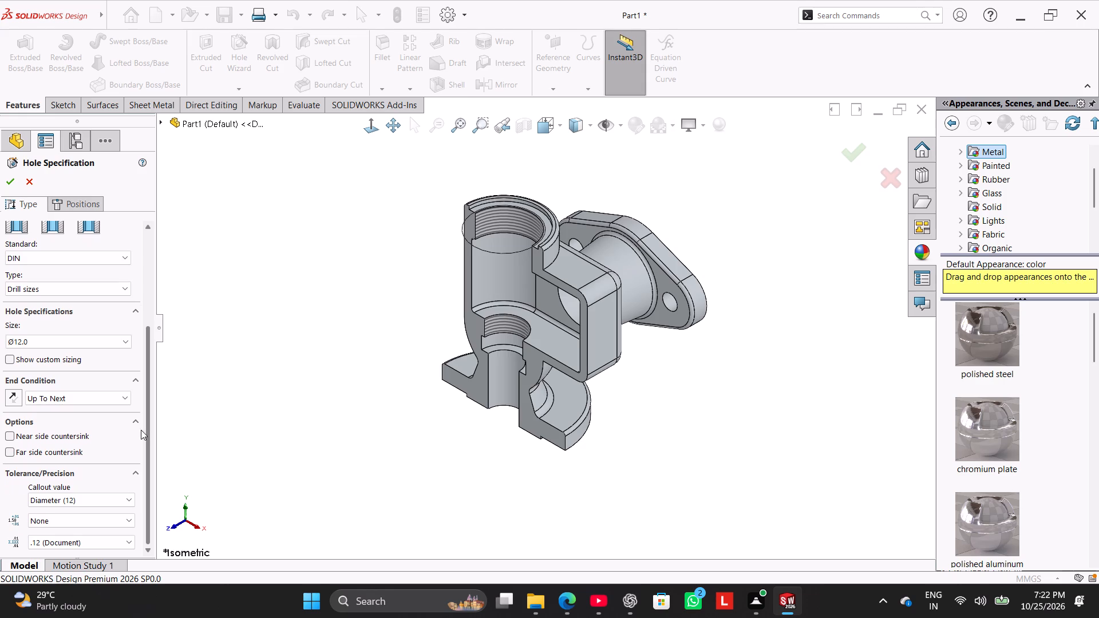
pyautogui.click(110, 402)
pyautogui.click(109, 418)
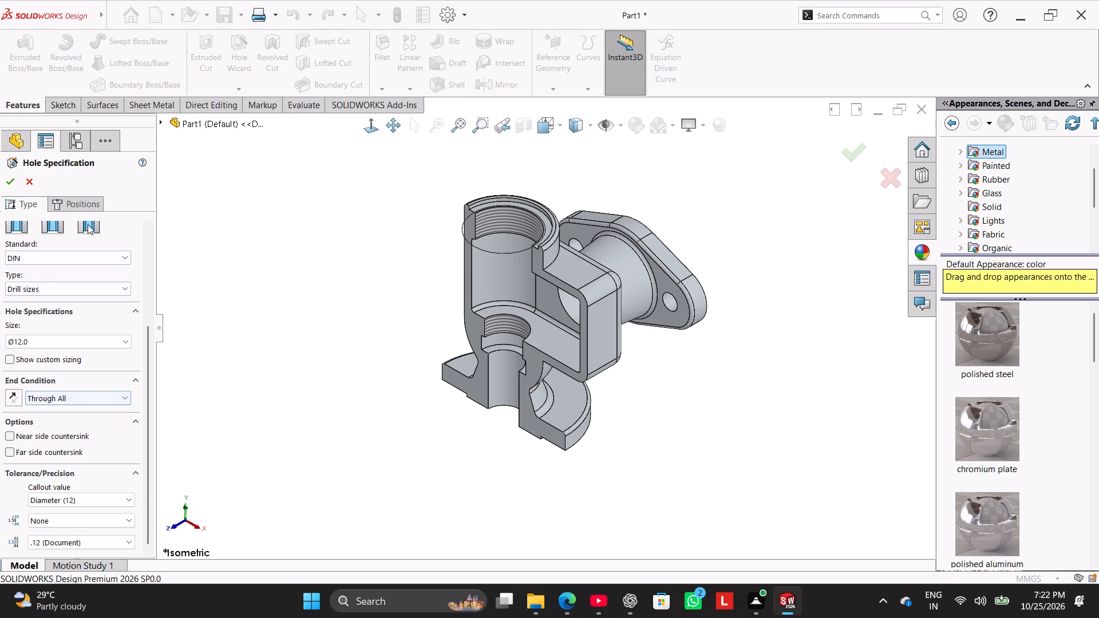
# Choose the base flange's upper face as the placement face for the holes.
pyautogui.click(82, 203)
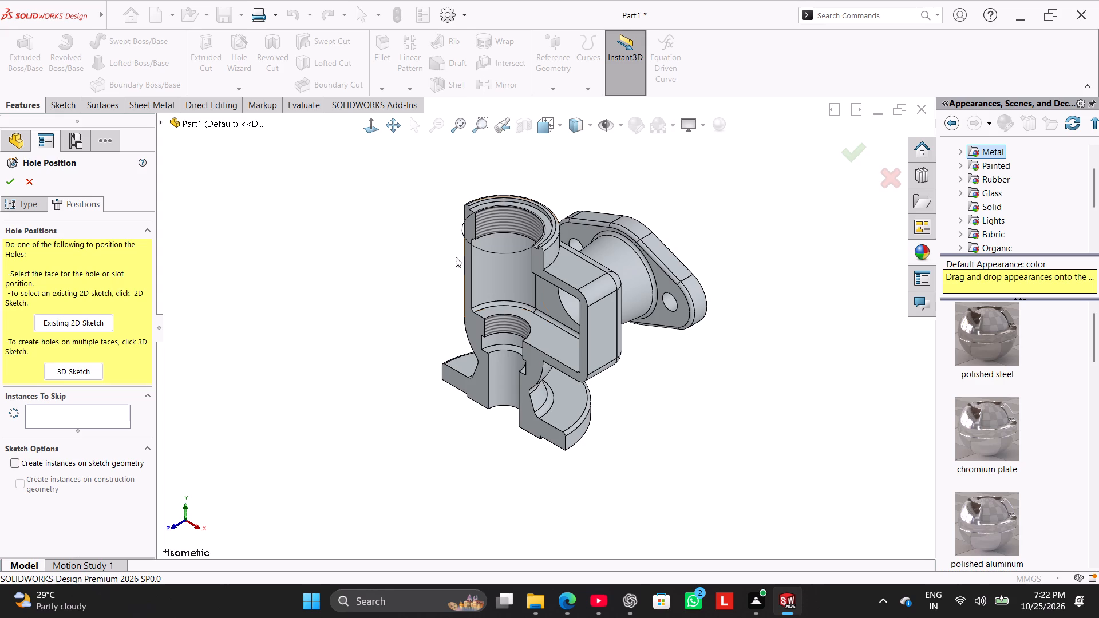
pyautogui.click(462, 370)
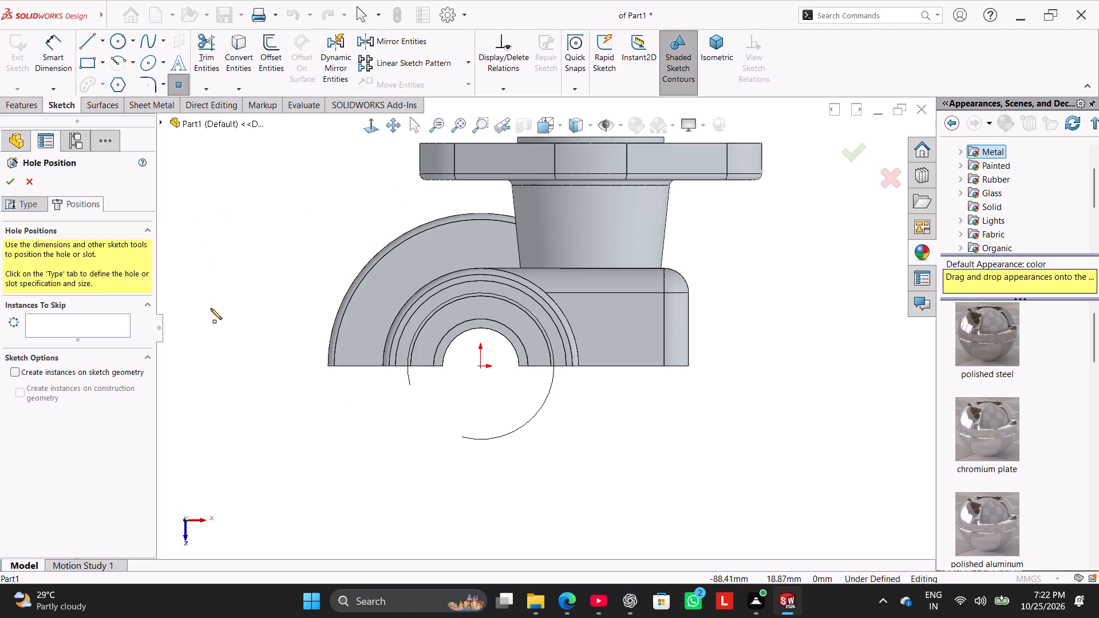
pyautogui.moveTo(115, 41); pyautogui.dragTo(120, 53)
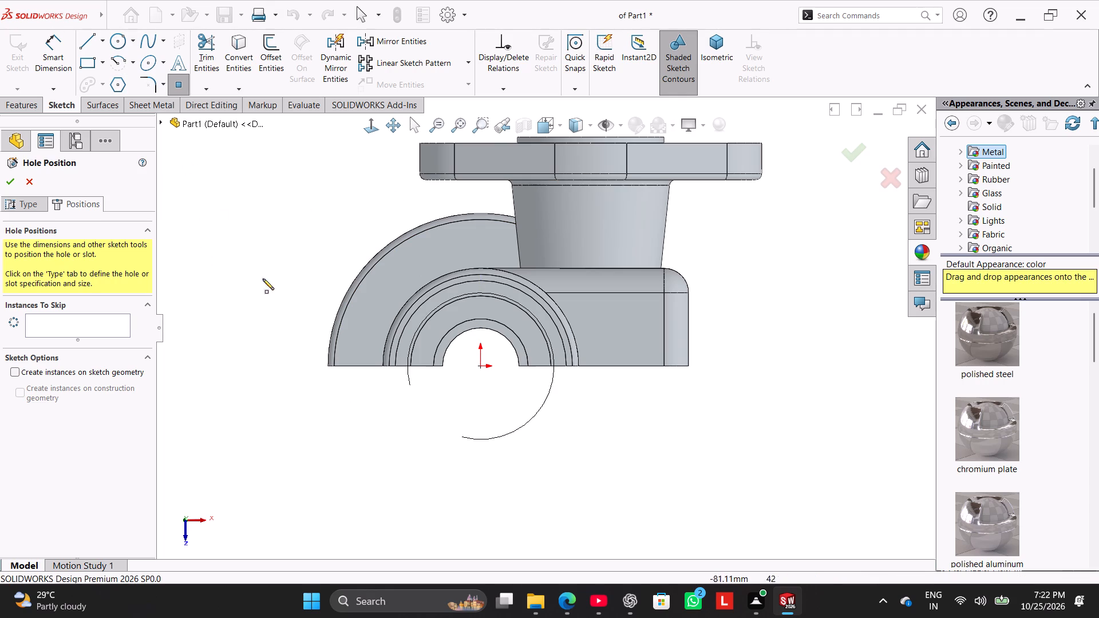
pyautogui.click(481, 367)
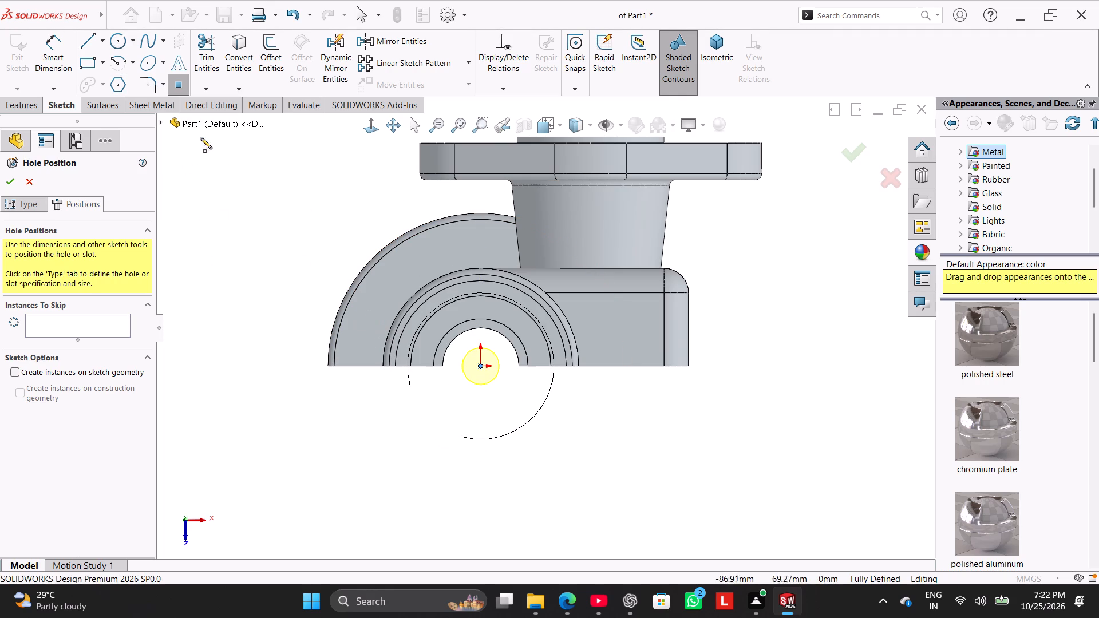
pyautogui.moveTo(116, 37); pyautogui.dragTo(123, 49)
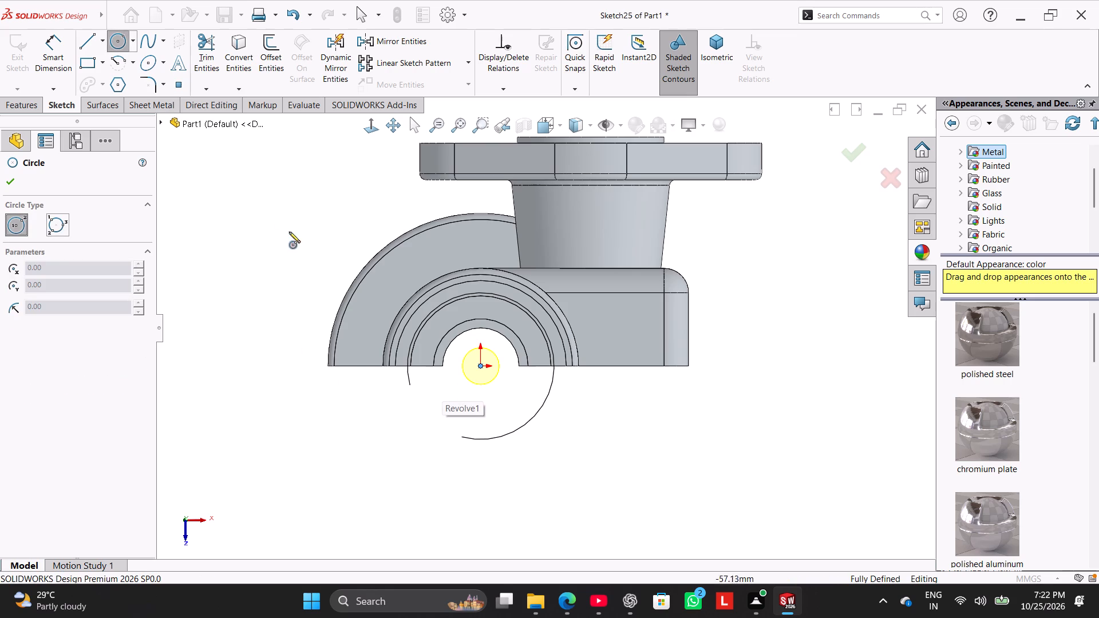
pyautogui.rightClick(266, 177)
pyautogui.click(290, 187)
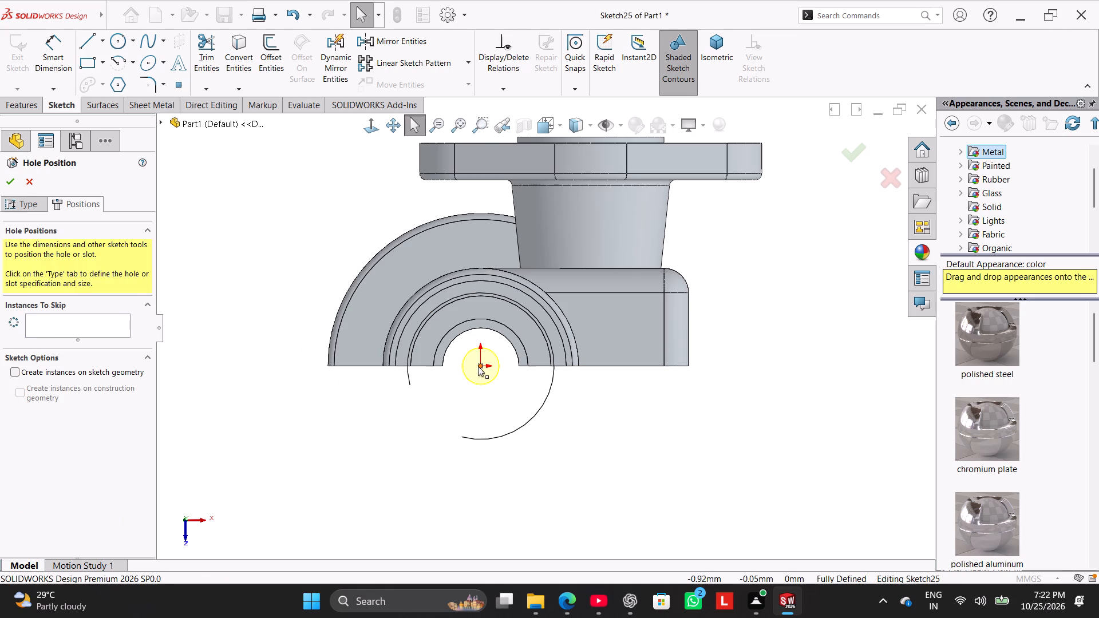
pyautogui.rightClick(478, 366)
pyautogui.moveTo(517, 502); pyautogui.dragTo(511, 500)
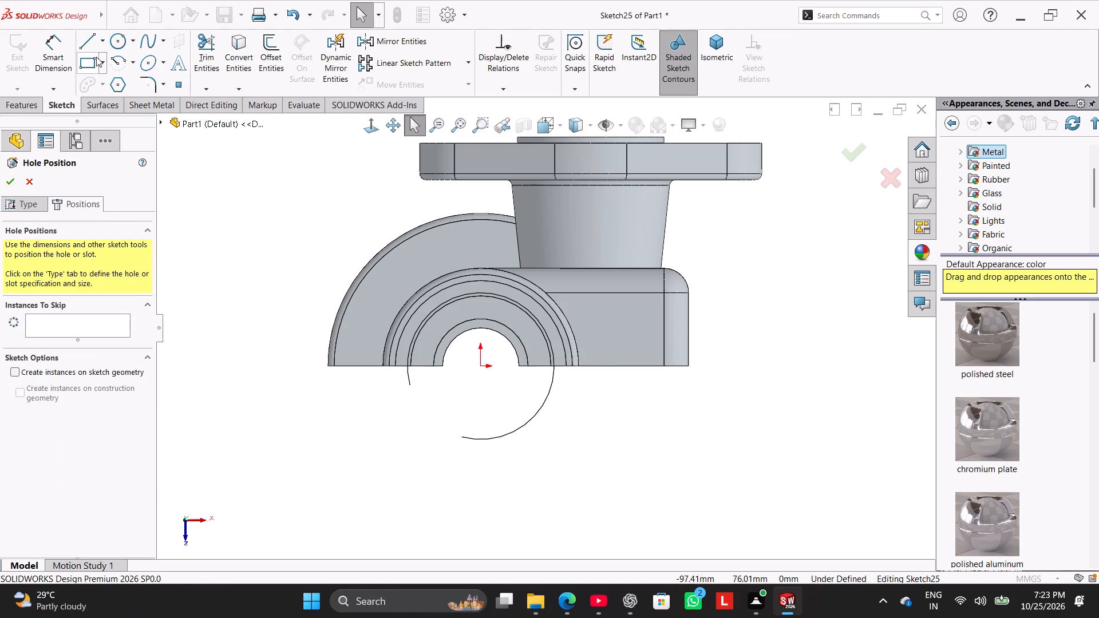
# Sketch a circle of about 41.6 mm radius on the base flange, centred on the origin.
pyautogui.click(112, 41)
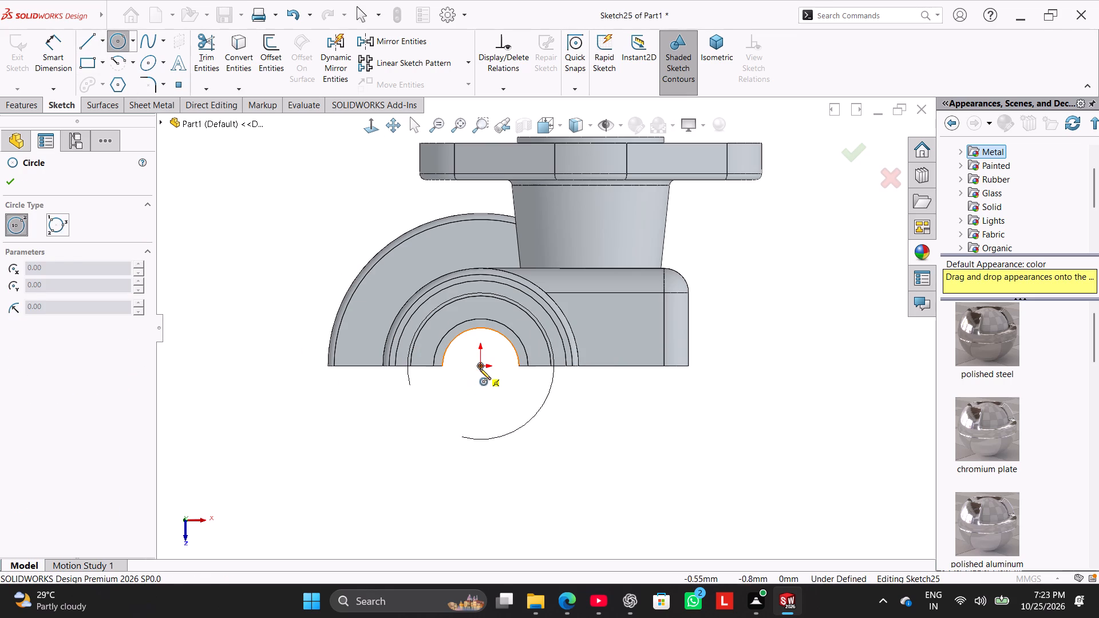
pyautogui.click(481, 368)
pyautogui.click(361, 323)
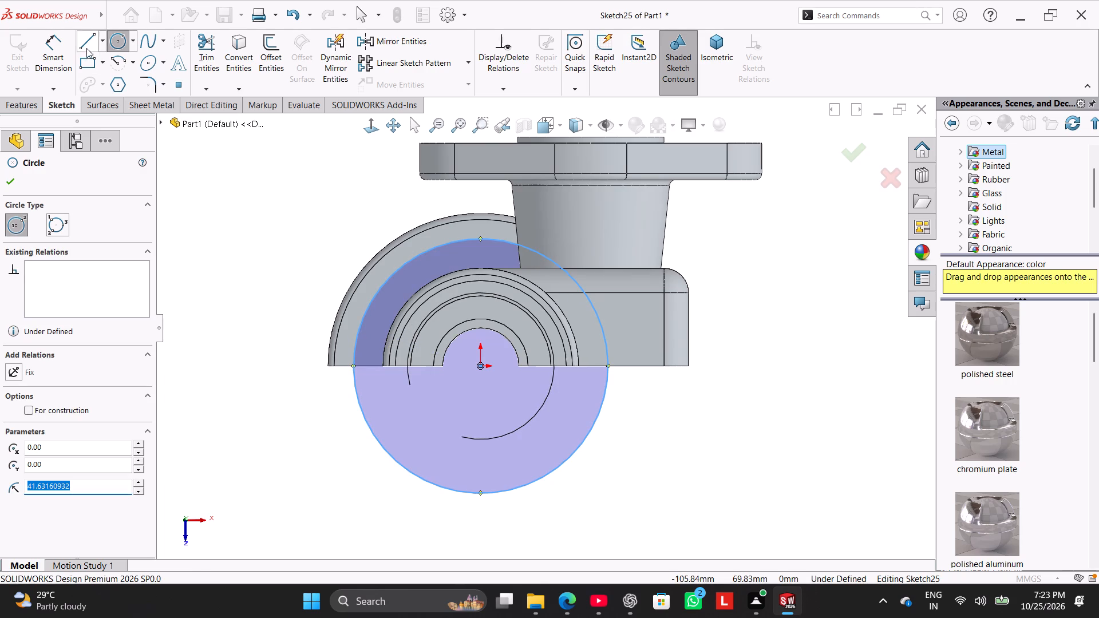
pyautogui.click(71, 46)
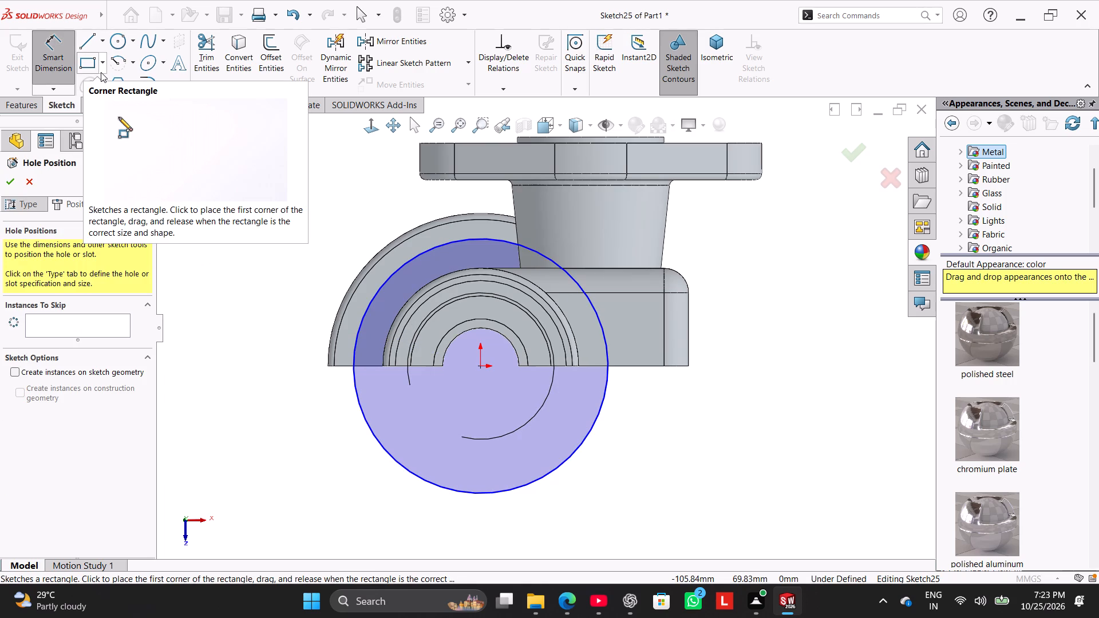
# Draw two centerlines from the origin to the circle, one vertical and one tilted about 34° away from the side flange's neck.
pyautogui.click(102, 41)
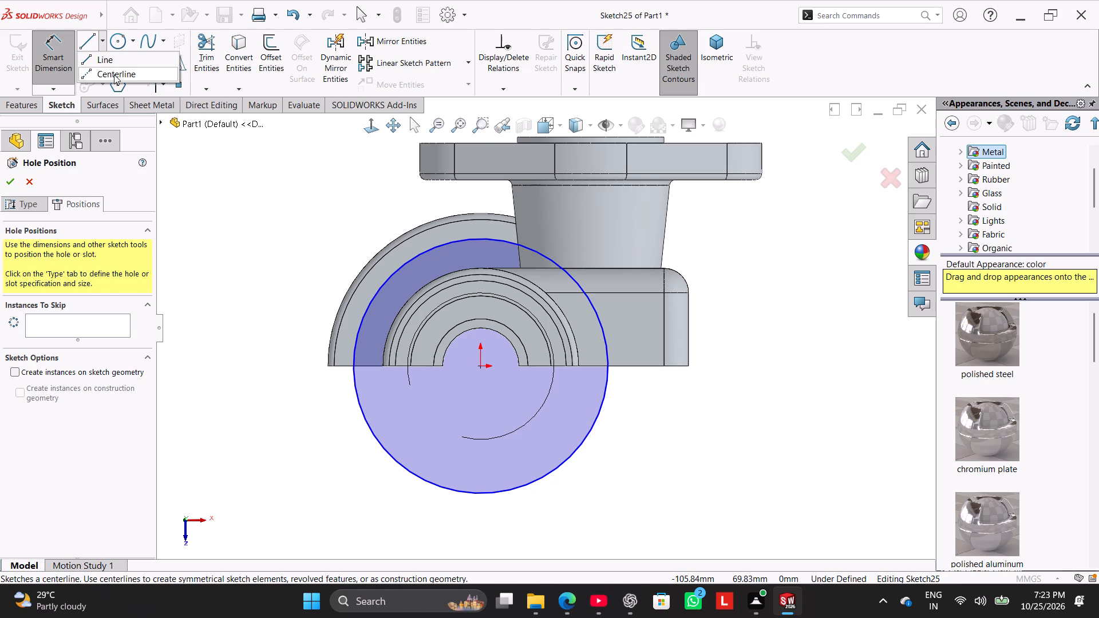
pyautogui.click(114, 74)
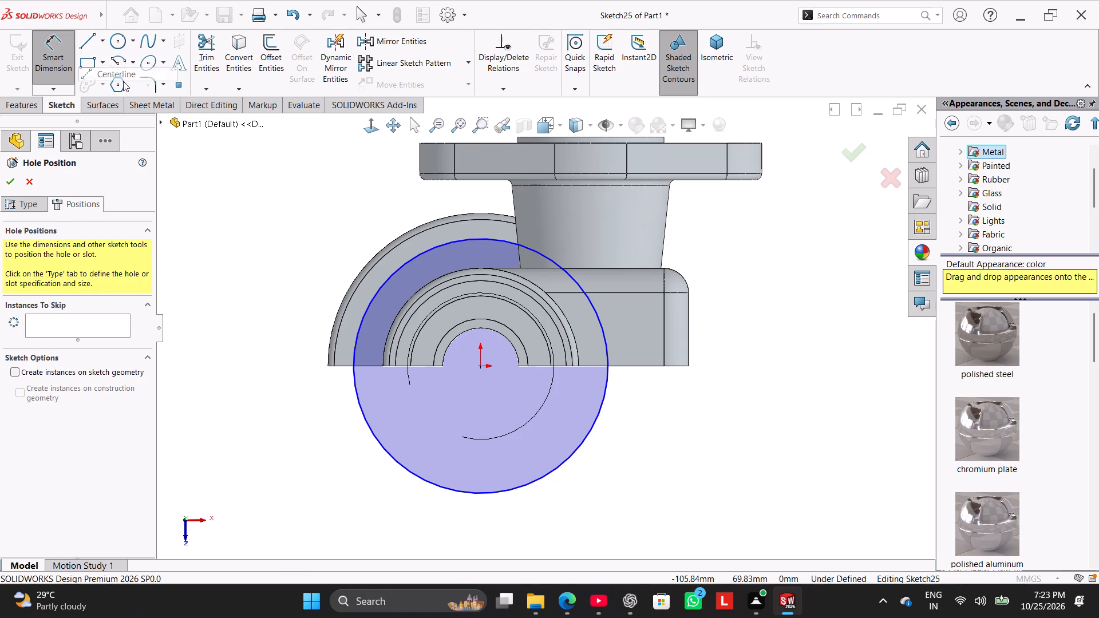
pyautogui.moveTo(480, 369); pyautogui.dragTo(474, 363)
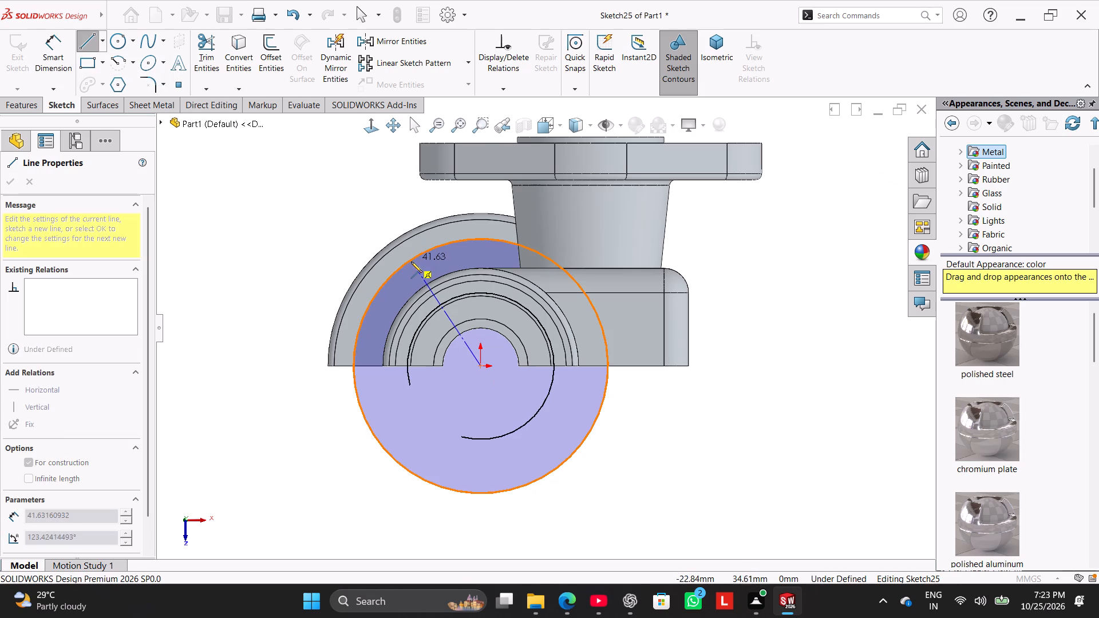
pyautogui.click(411, 262)
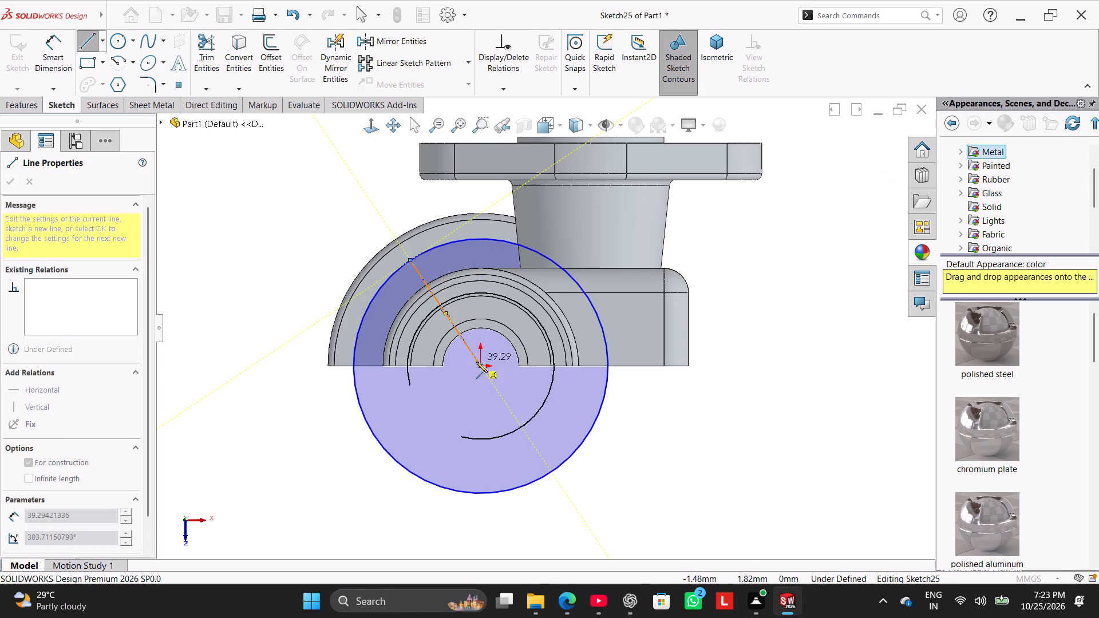
pyautogui.moveTo(479, 364); pyautogui.dragTo(477, 355)
pyautogui.click(483, 240)
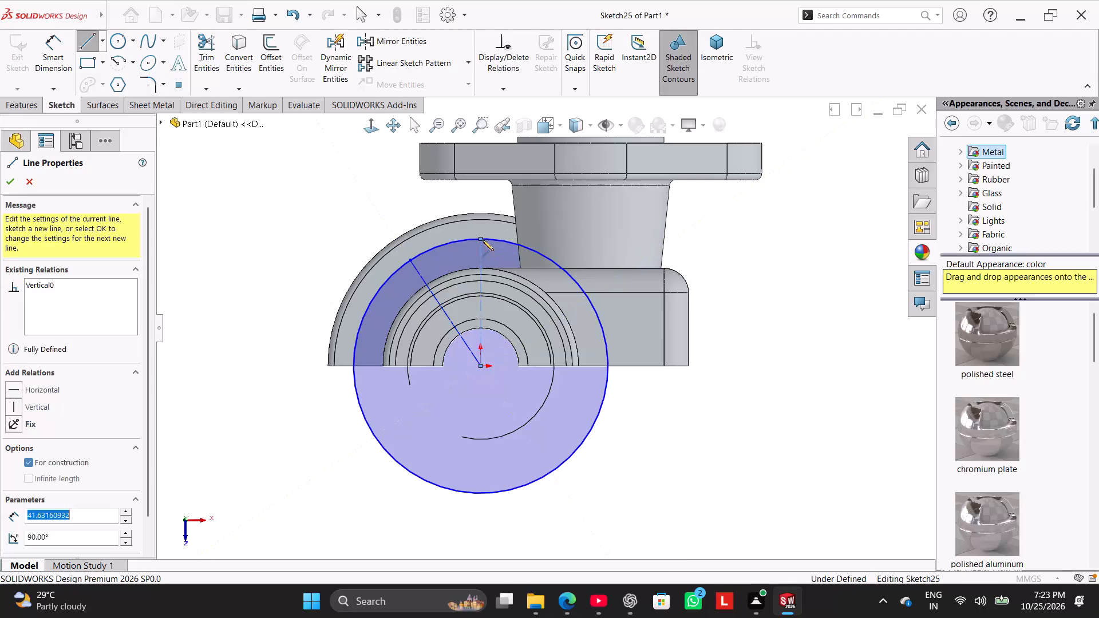
pyautogui.rightClick(260, 229)
pyautogui.click(292, 241)
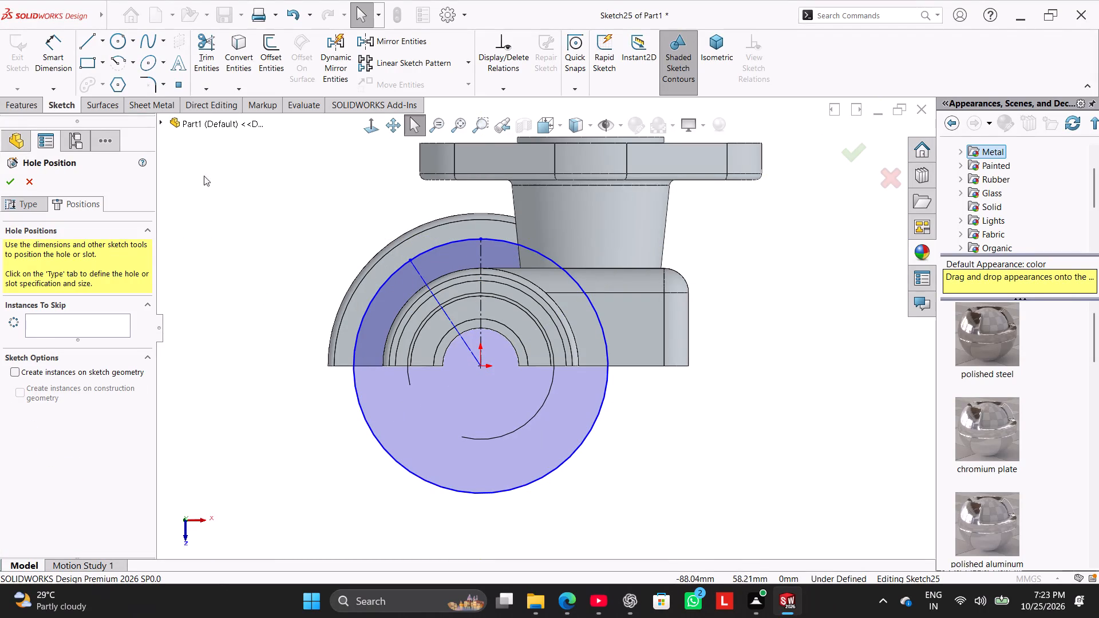
# Dimension the circle's diameter as 75 mm.
pyautogui.moveTo(46, 57); pyautogui.dragTo(55, 68)
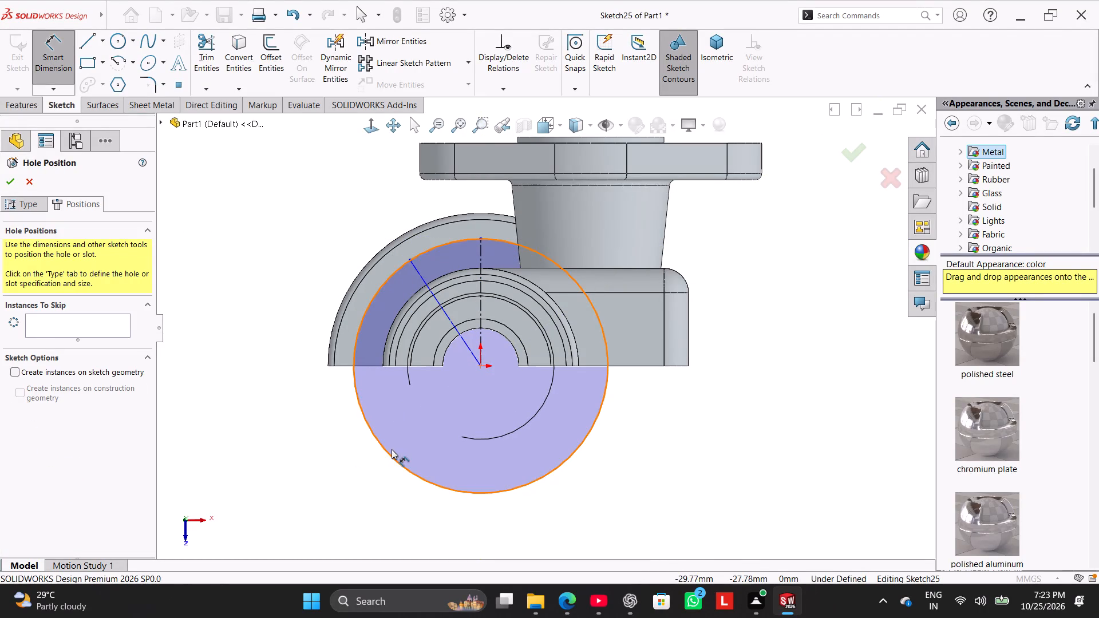
pyautogui.click(386, 451)
pyautogui.click(319, 508)
pyautogui.write('75')
pyautogui.press('Return')
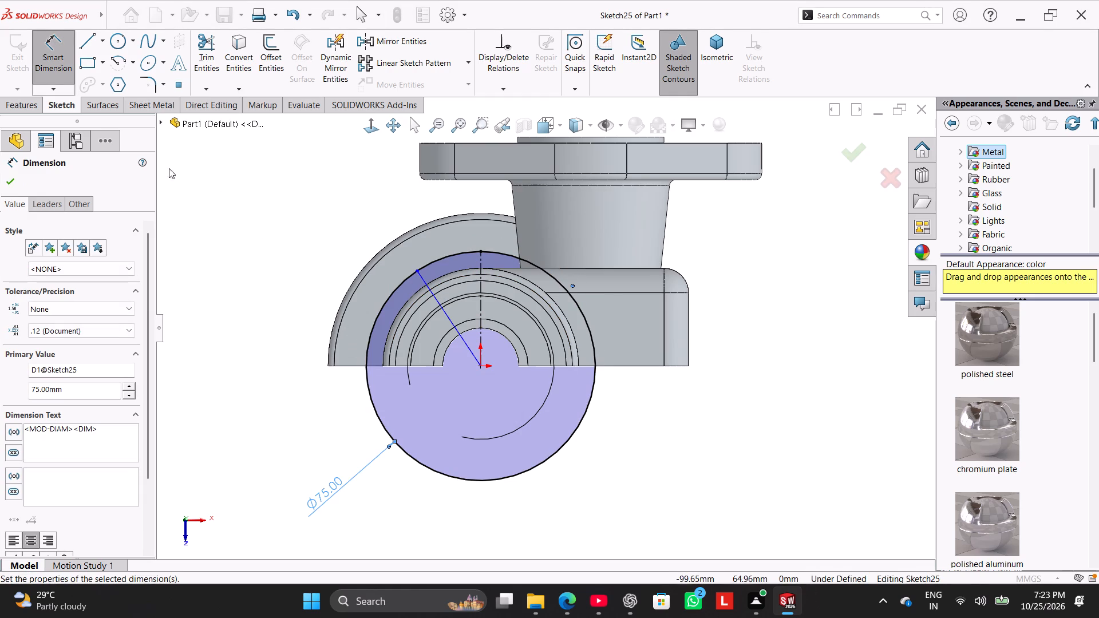
pyautogui.click(11, 186)
# Dimension the angle between the vertical and the slanted centerline as 45°.
pyautogui.click(58, 64)
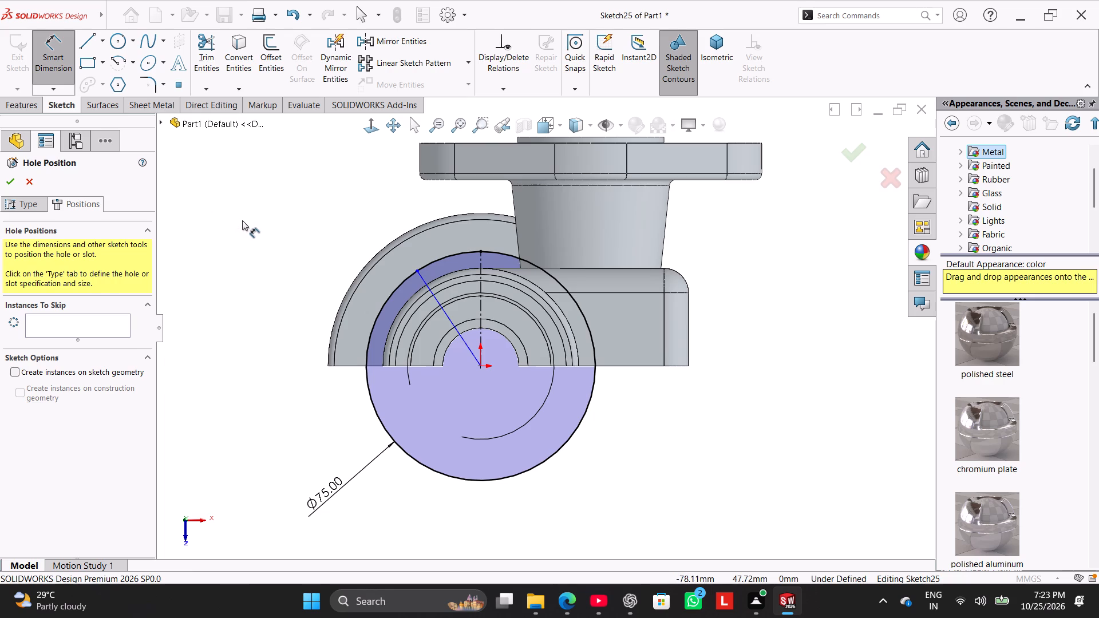
pyautogui.click(477, 288)
pyautogui.click(433, 298)
pyautogui.click(400, 193)
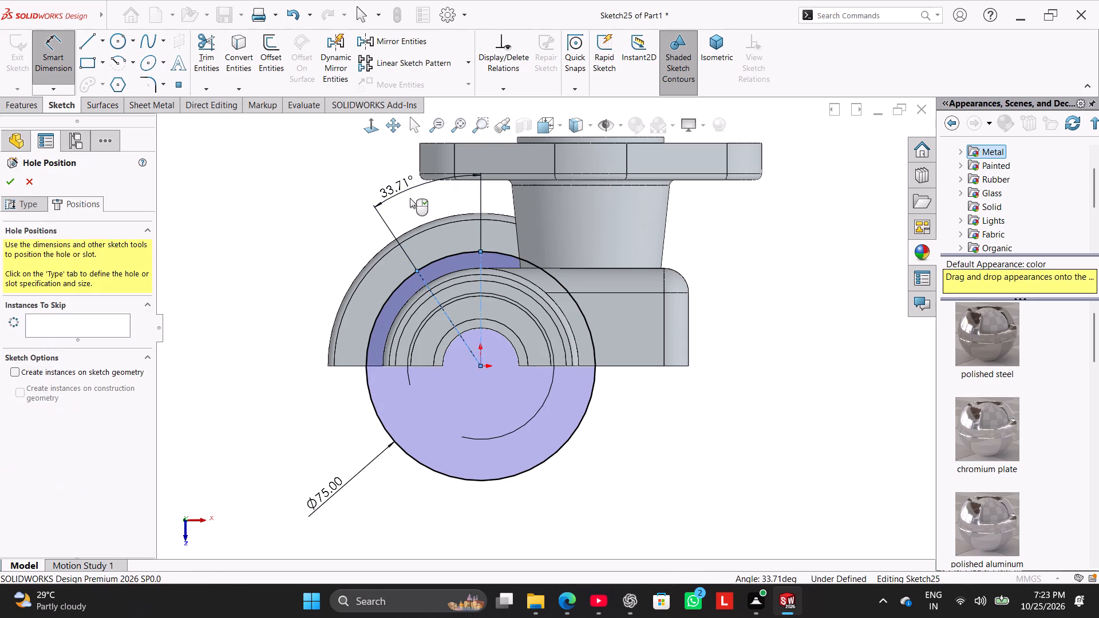
pyautogui.write('45')
pyautogui.press('Return')
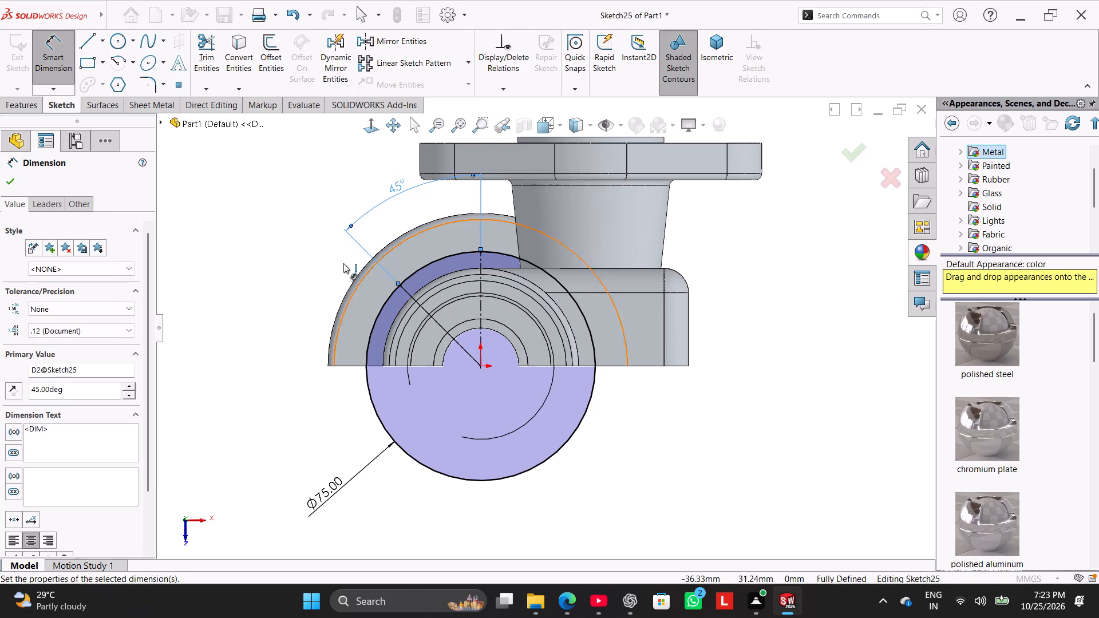
pyautogui.rightClick(270, 221)
pyautogui.click(310, 258)
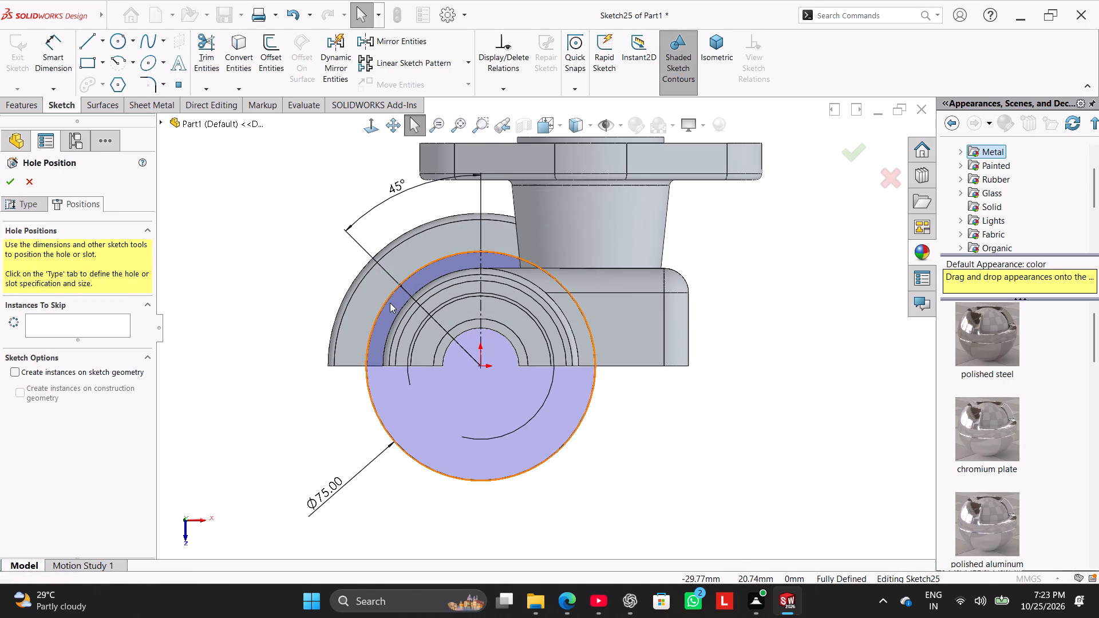
# Convert the 75 mm circle to construction geometry.
pyautogui.rightClick(389, 303)
pyautogui.click(416, 290)
pyautogui.scroll(-4, 430, 309)
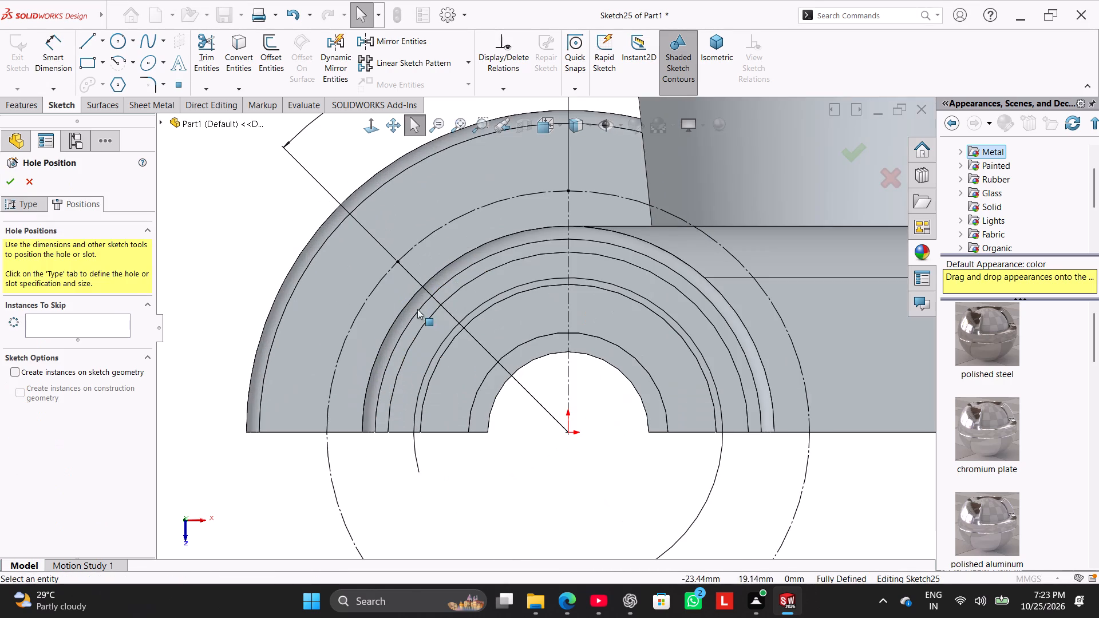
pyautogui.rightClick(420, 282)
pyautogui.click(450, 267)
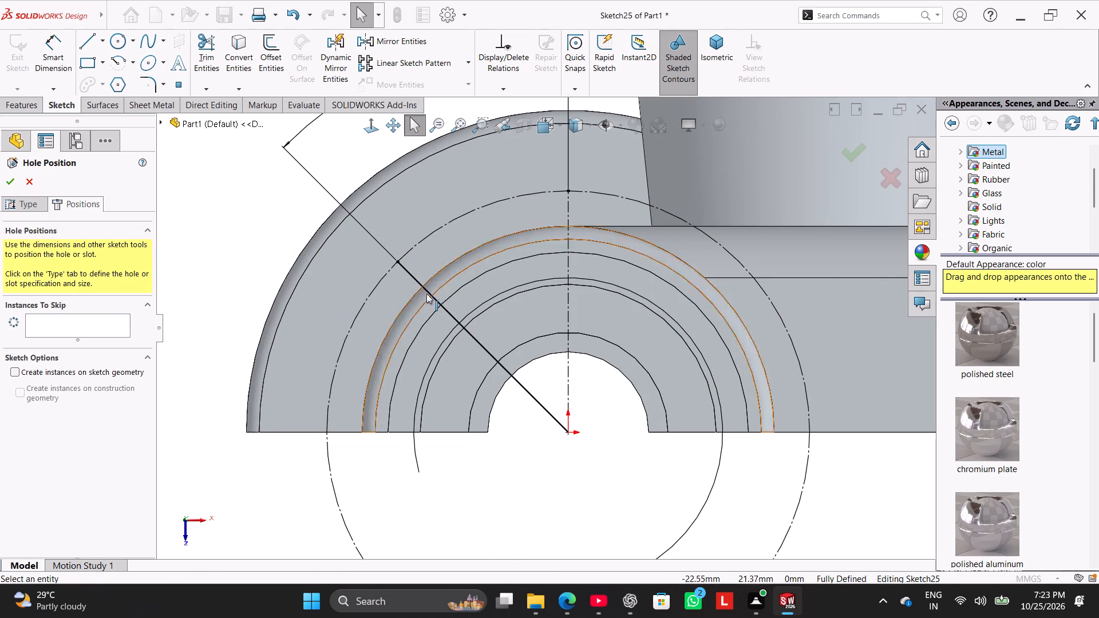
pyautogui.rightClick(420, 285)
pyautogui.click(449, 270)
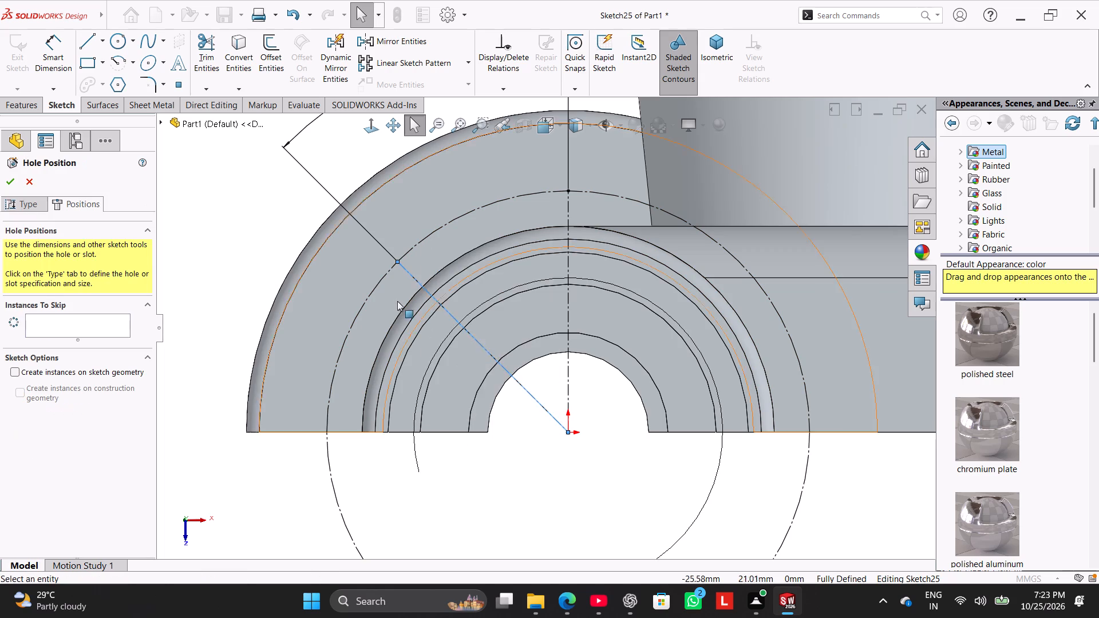
# Place the Ø12 hole's position point where the slanted centerline meets the 75 mm construction circle, and finish the hole.
pyautogui.scroll(4, 395, 303)
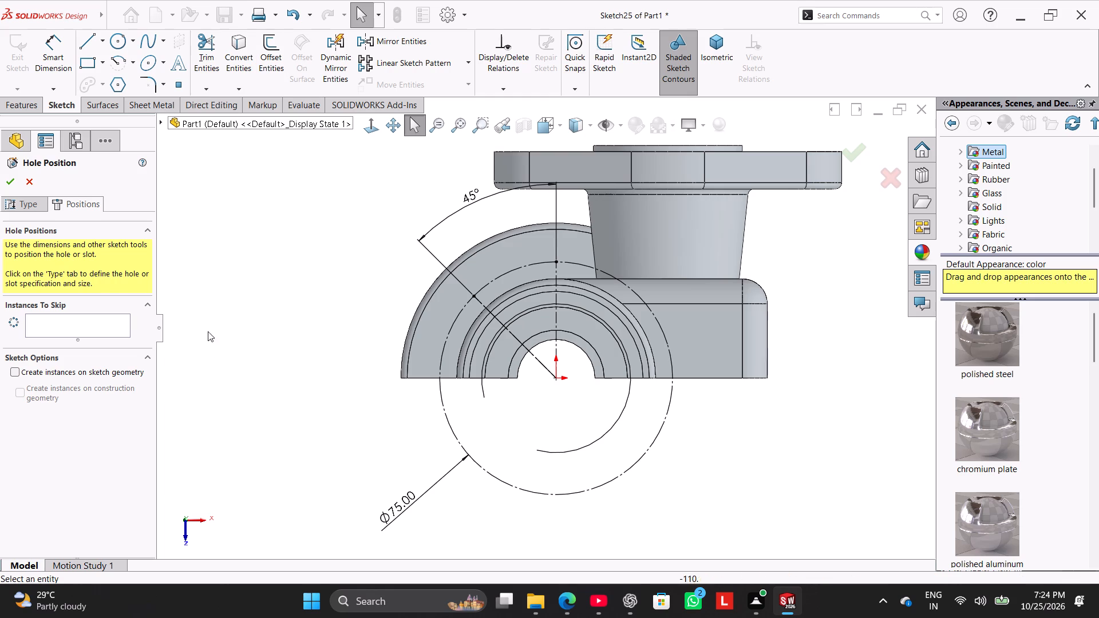
pyautogui.click(184, 80)
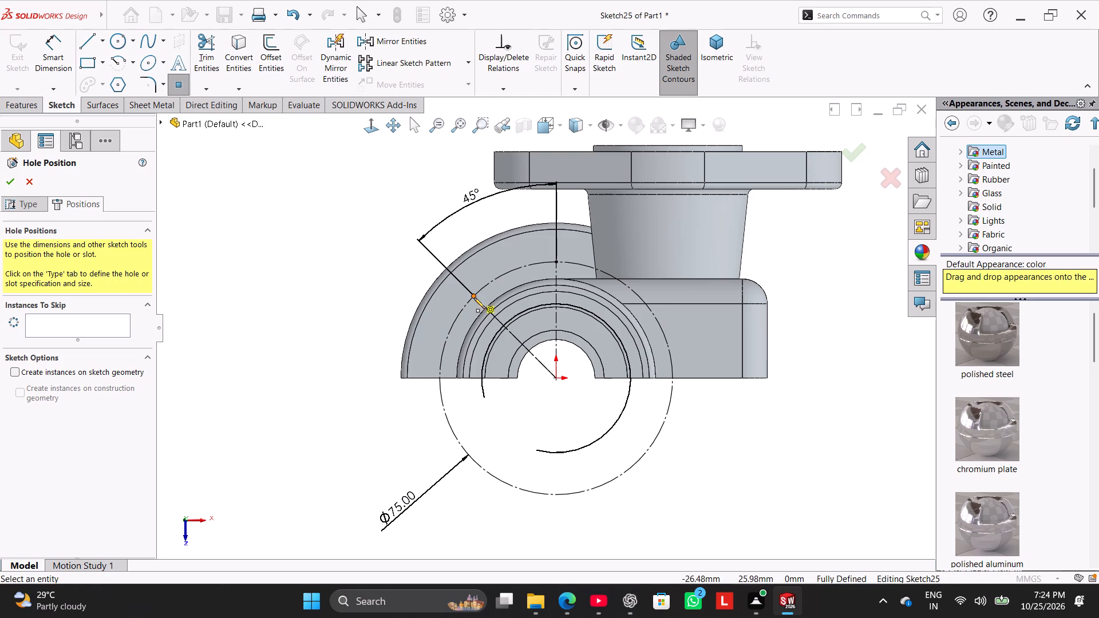
pyautogui.click(474, 298)
pyautogui.click(10, 181)
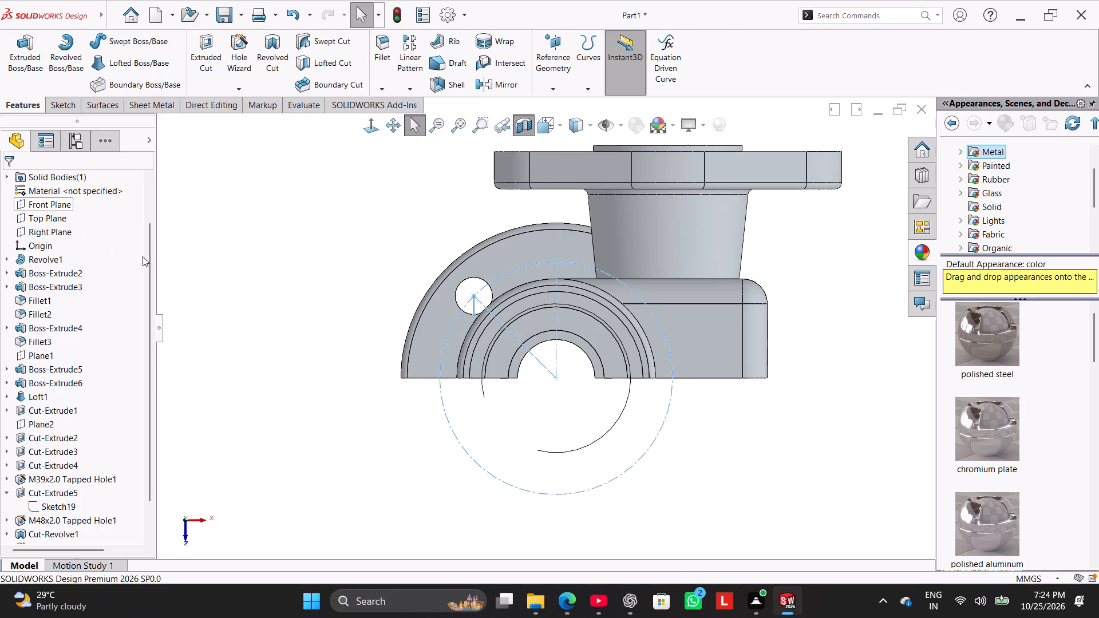
# Turn off the section view and show the complete housing in isometric view.
pyautogui.click(252, 270)
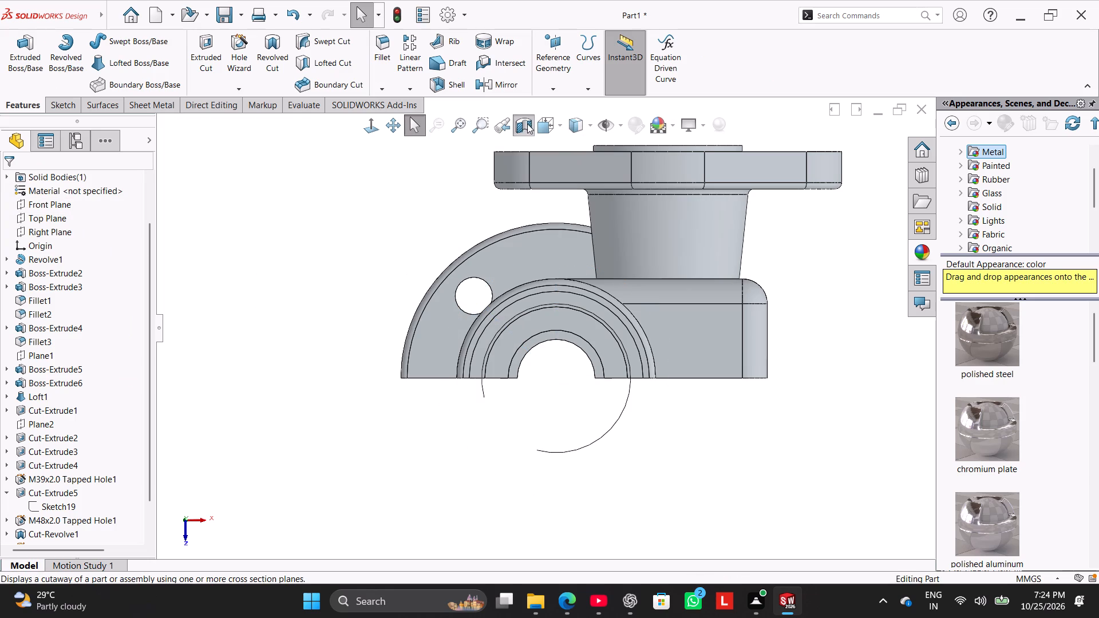
pyautogui.click(524, 118)
pyautogui.moveTo(313, 355); pyautogui.dragTo(411, 234, button='right')
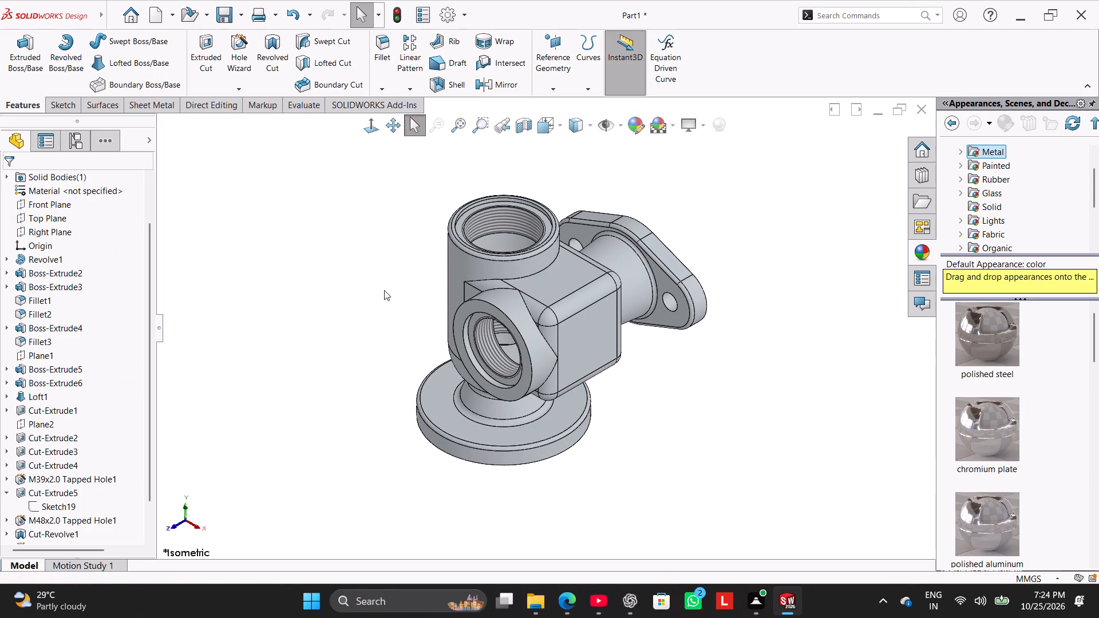
# Circular-pattern the Ø12 hole around the base flange's outer cylindrical face, with 4 equally spaced instances over 360°.
pyautogui.click(412, 90)
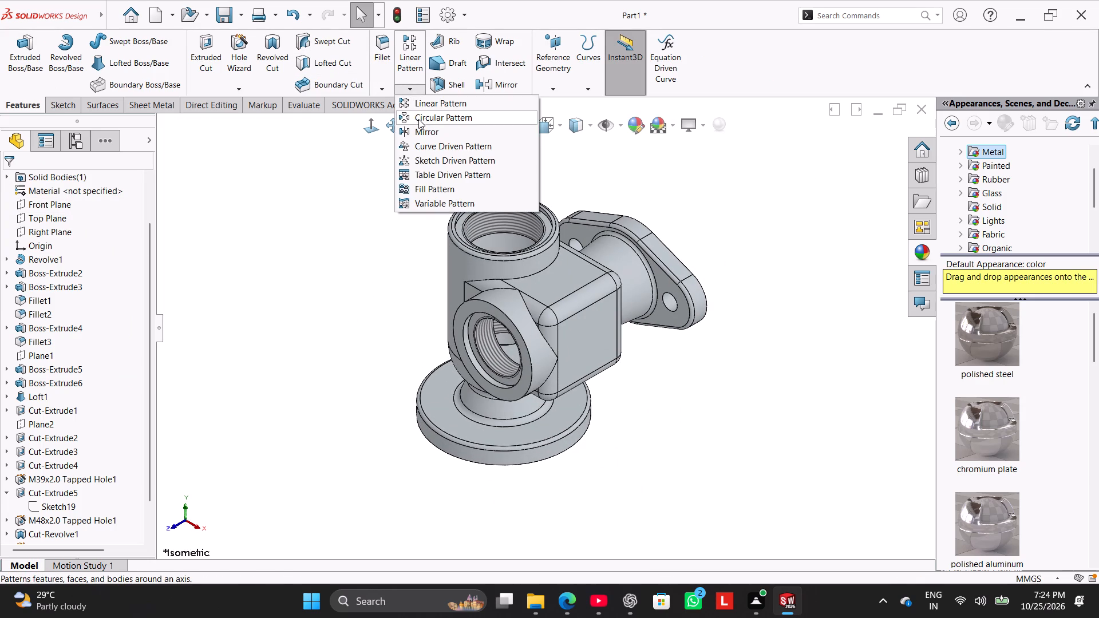
pyautogui.scroll(-8, 102, 480)
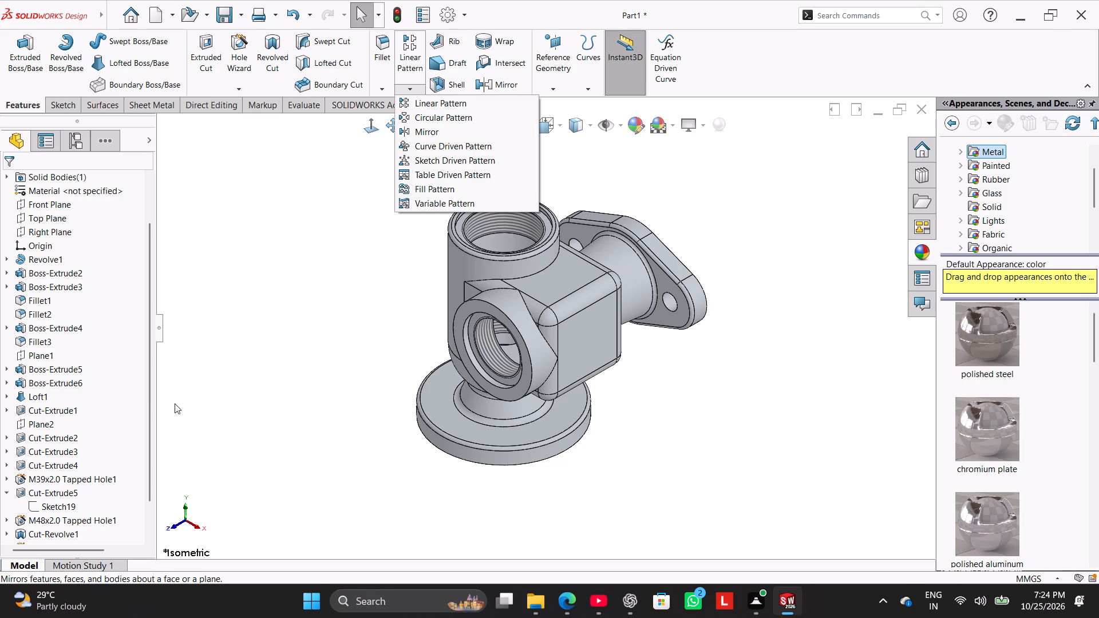
pyautogui.click(153, 395)
pyautogui.moveTo(145, 395); pyautogui.dragTo(132, 525)
pyautogui.click(102, 532)
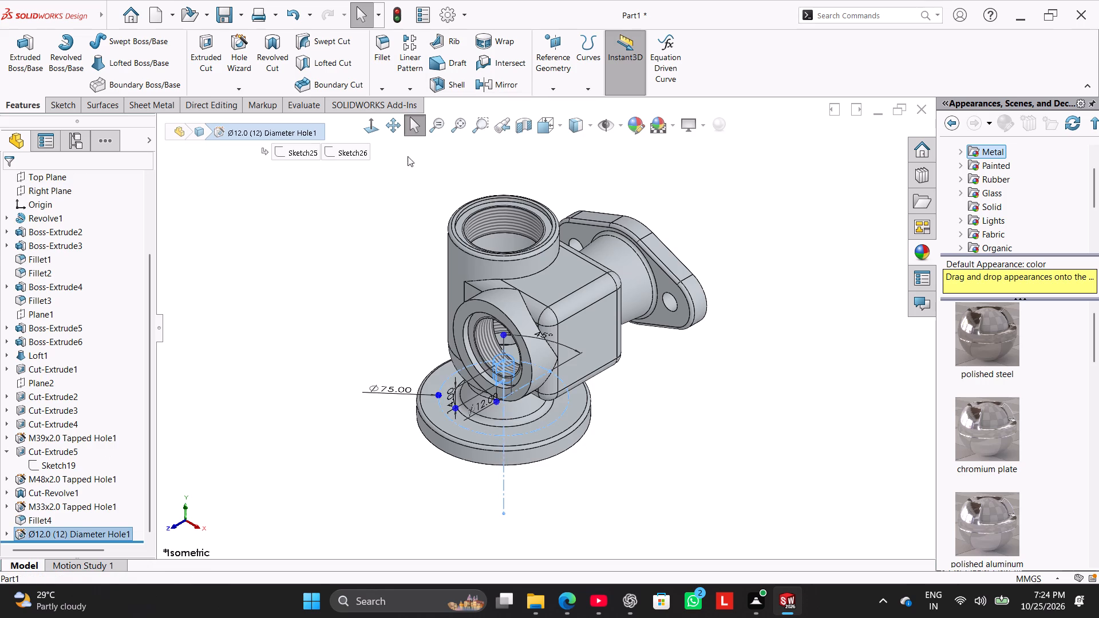
pyautogui.click(411, 92)
pyautogui.click(429, 123)
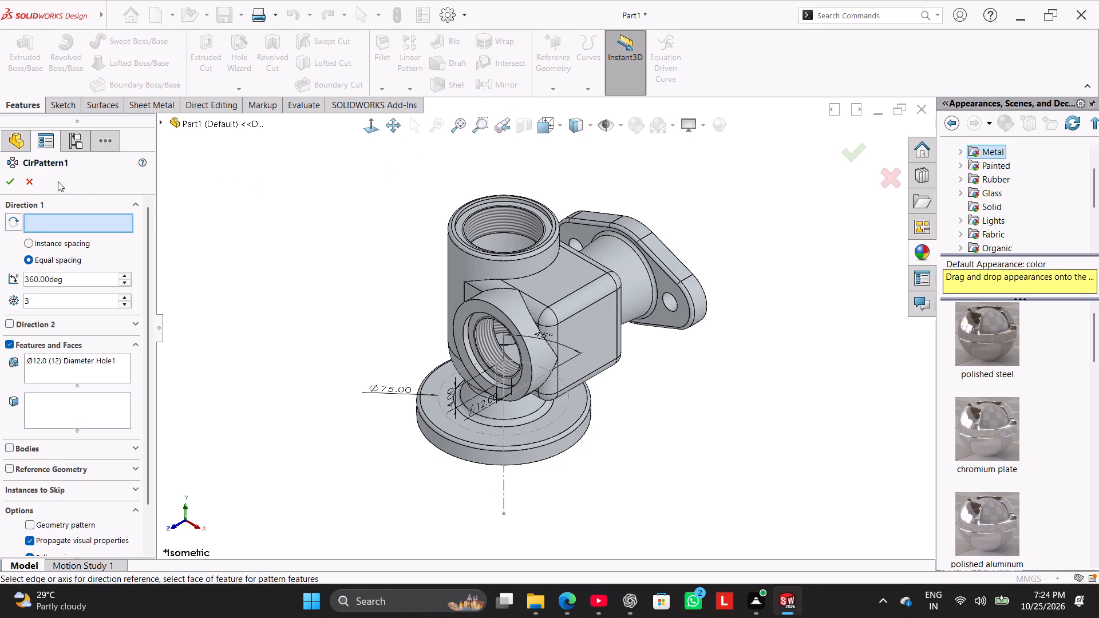
pyautogui.doubleClick(51, 300)
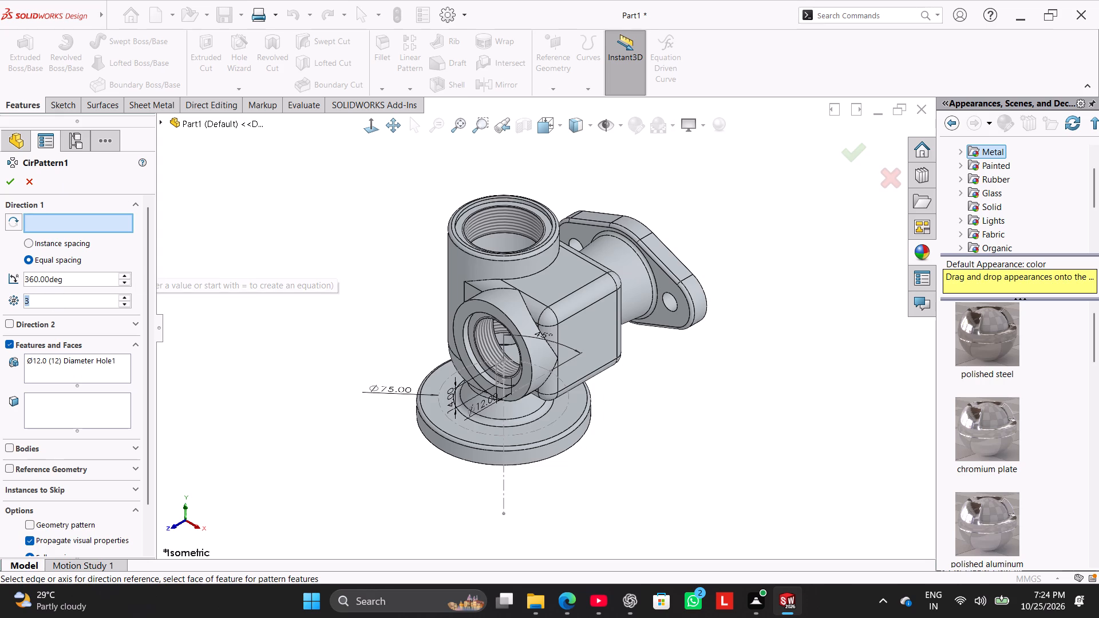
pyautogui.press('4')
pyautogui.press('Return')
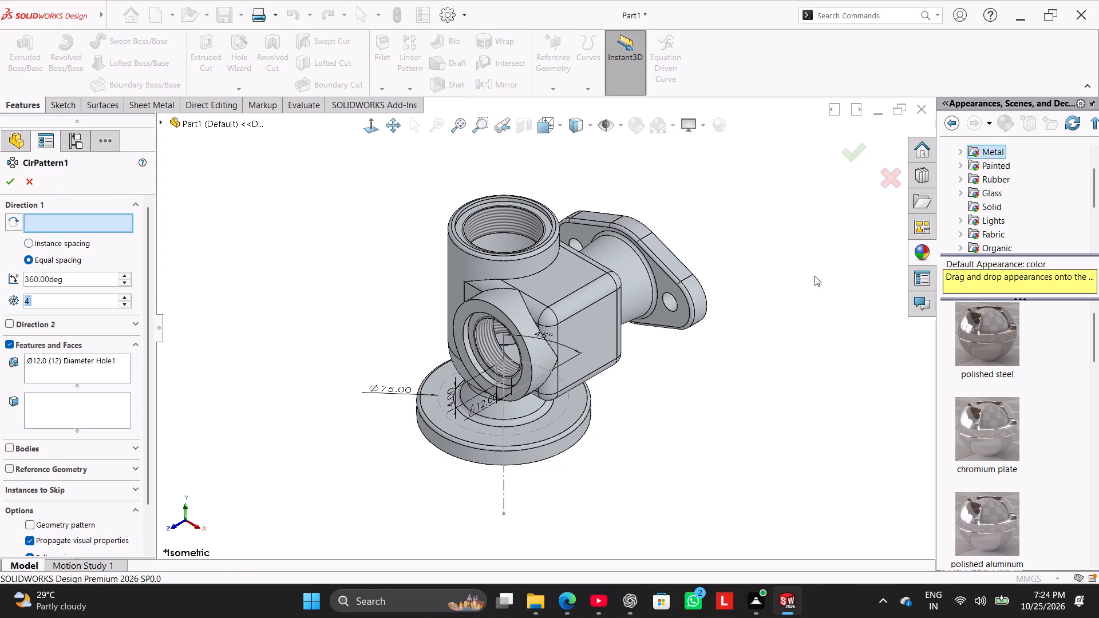
pyautogui.click(518, 460)
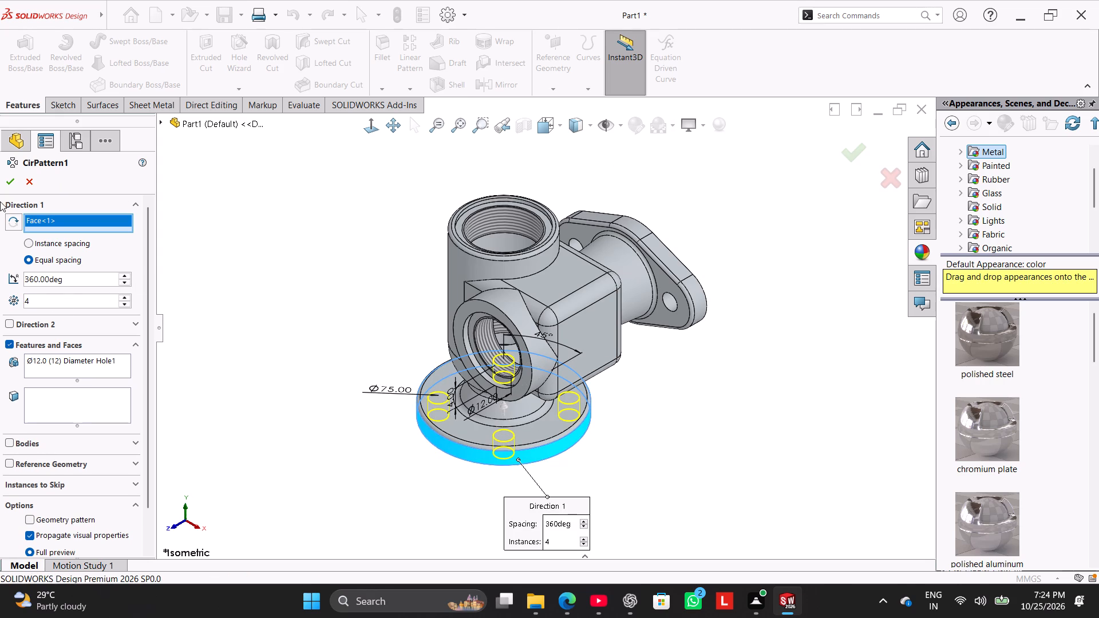
pyautogui.click(6, 181)
pyautogui.click(279, 321)
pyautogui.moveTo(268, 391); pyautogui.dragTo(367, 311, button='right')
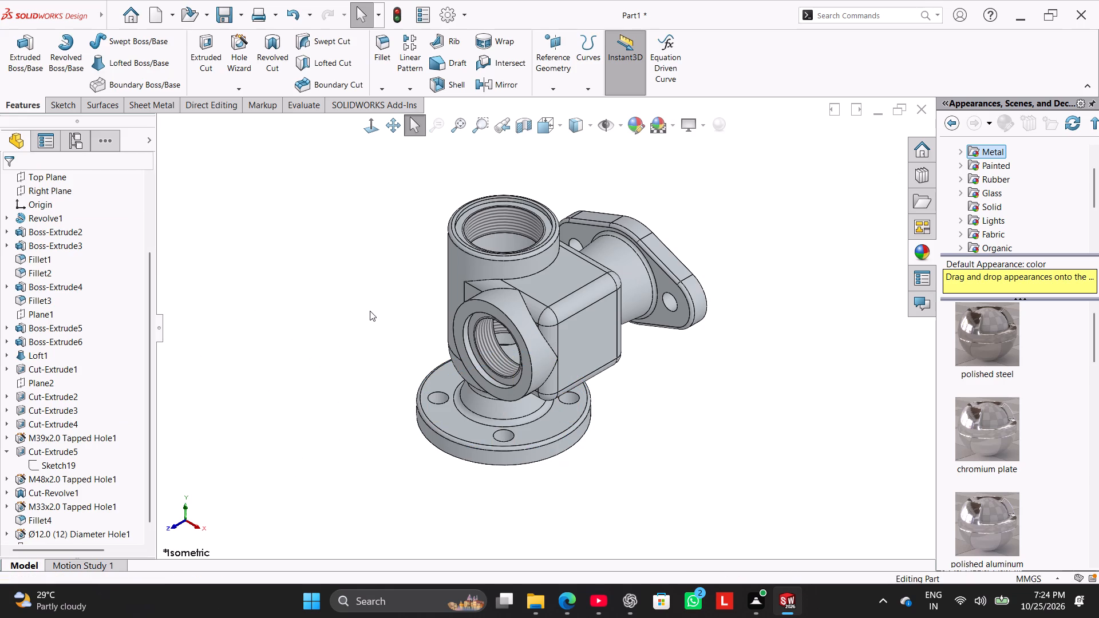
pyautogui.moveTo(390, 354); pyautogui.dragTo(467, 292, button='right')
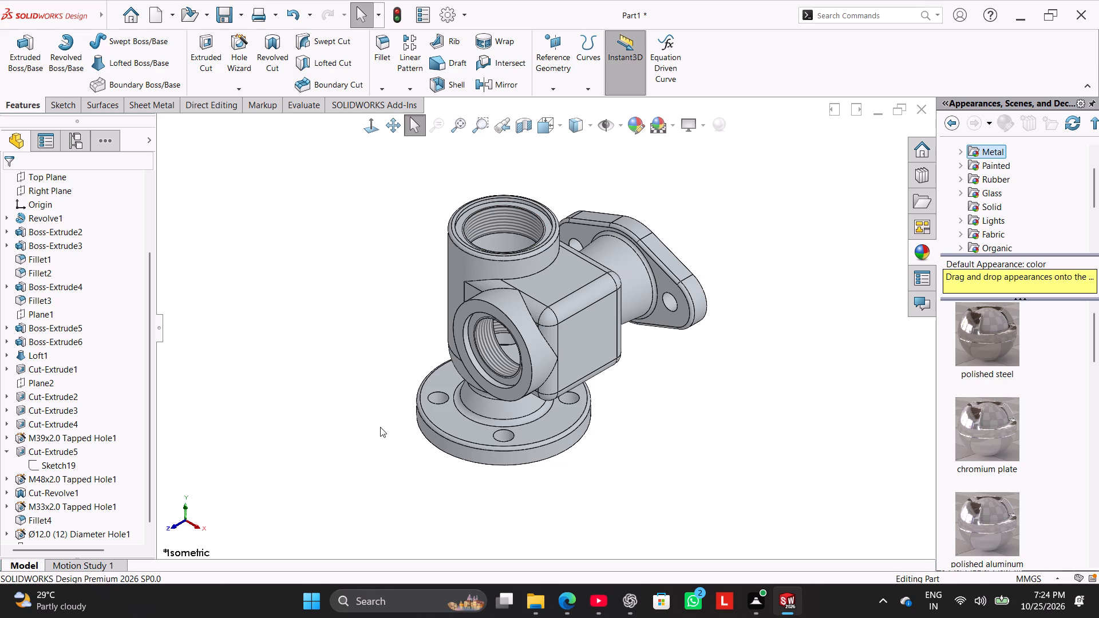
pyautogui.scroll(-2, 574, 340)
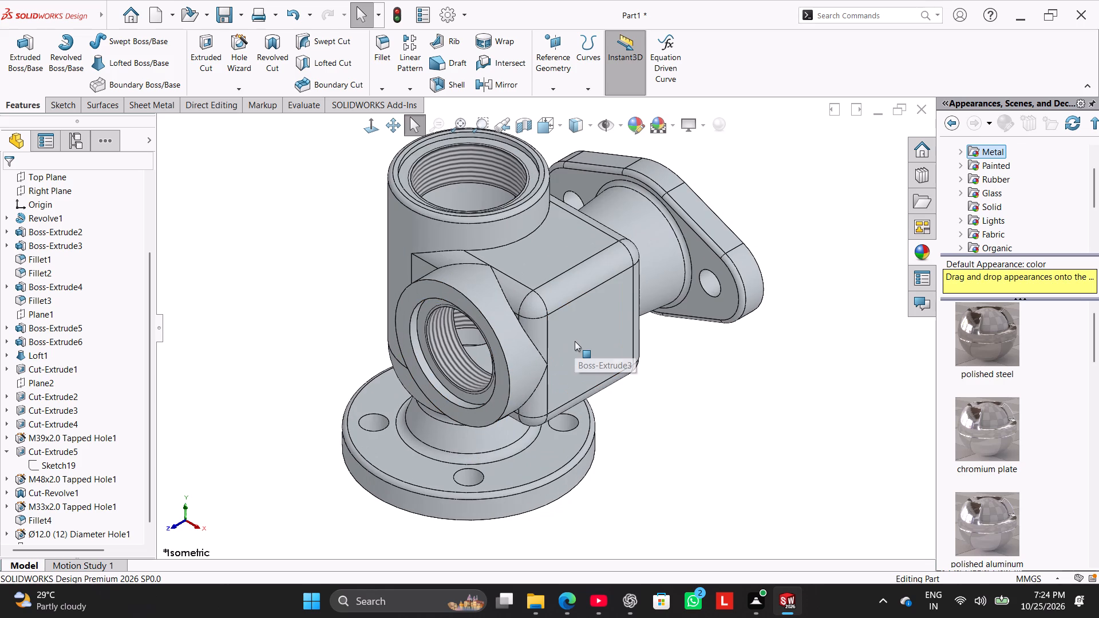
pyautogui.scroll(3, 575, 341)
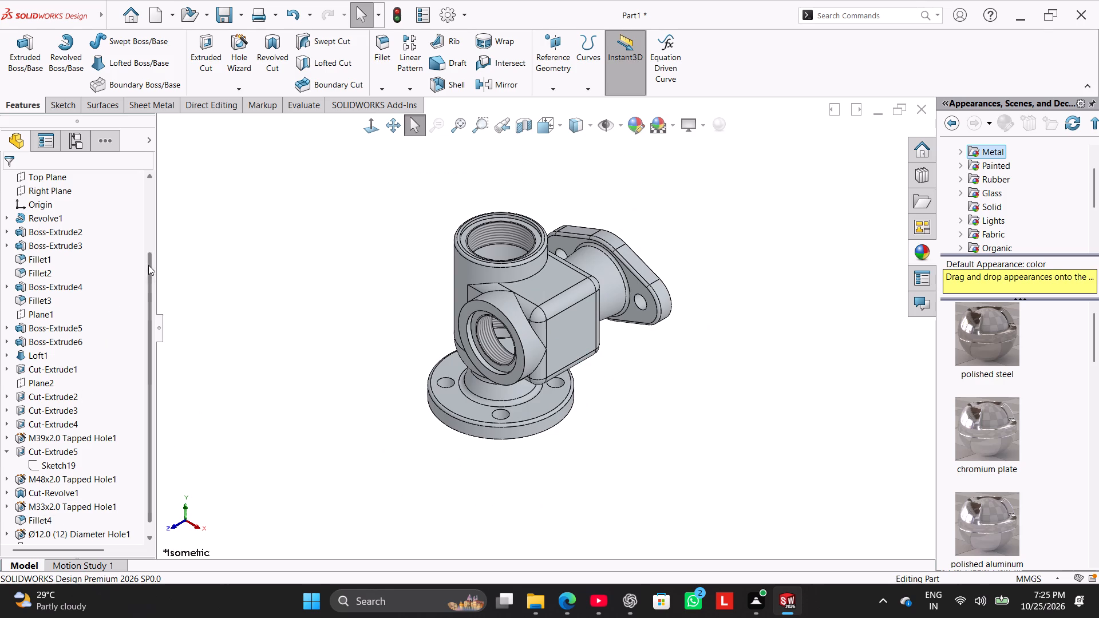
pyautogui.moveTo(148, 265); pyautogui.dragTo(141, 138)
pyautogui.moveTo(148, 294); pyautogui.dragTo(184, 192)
# Apply the chromium plate appearance to the whole part in mid grey, RGB 128, 128, 128.
pyautogui.click(641, 121)
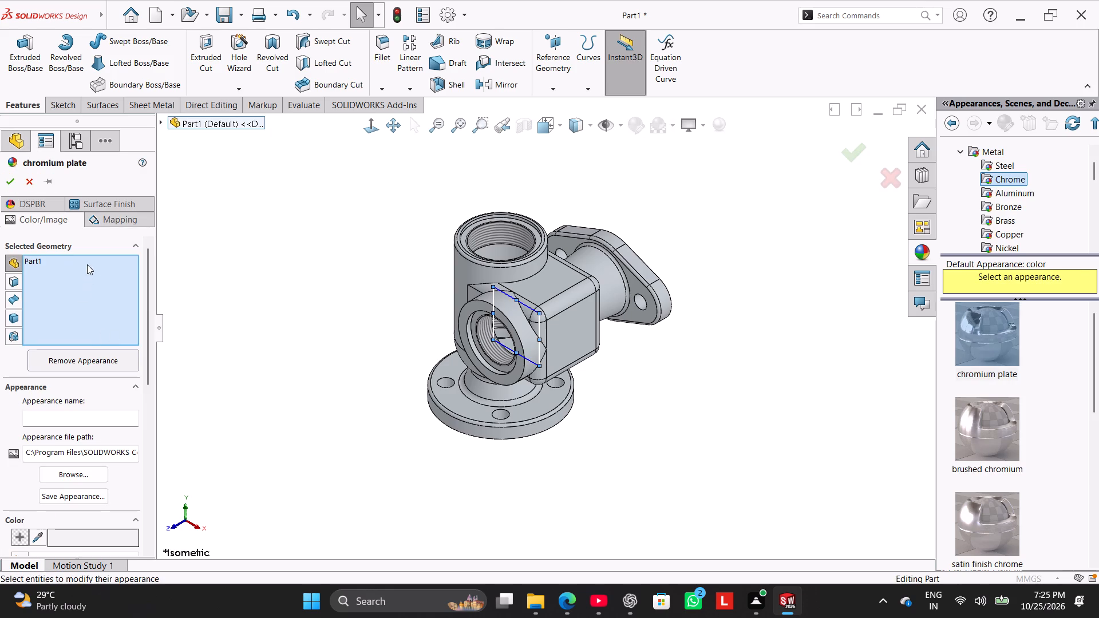
pyautogui.click(87, 264)
pyautogui.moveTo(148, 307); pyautogui.dragTo(159, 392)
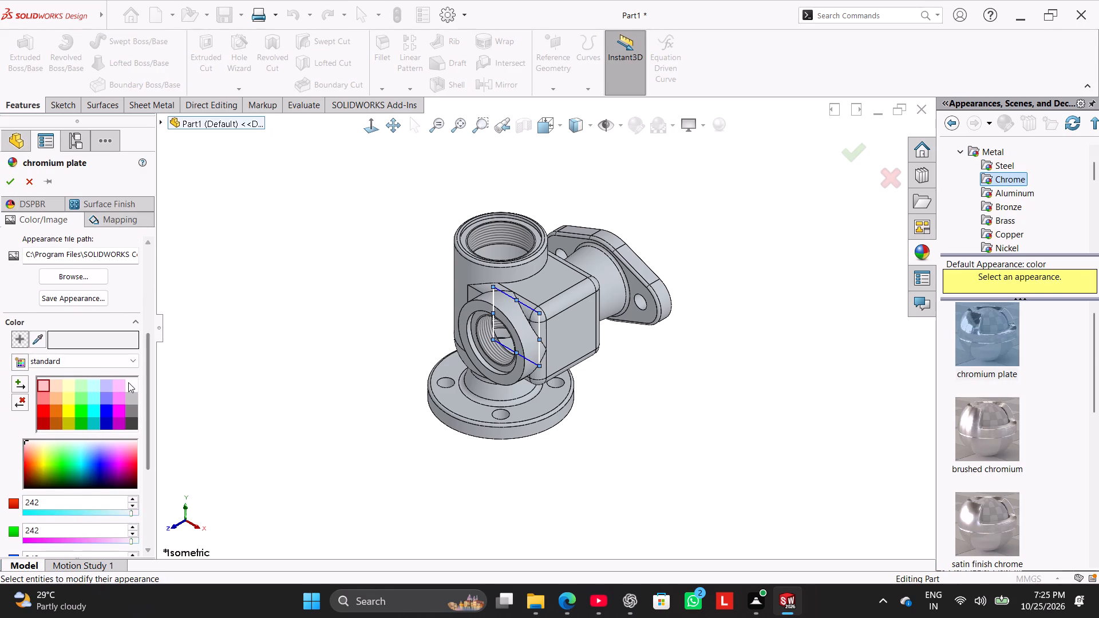
pyautogui.click(128, 382)
pyautogui.click(132, 395)
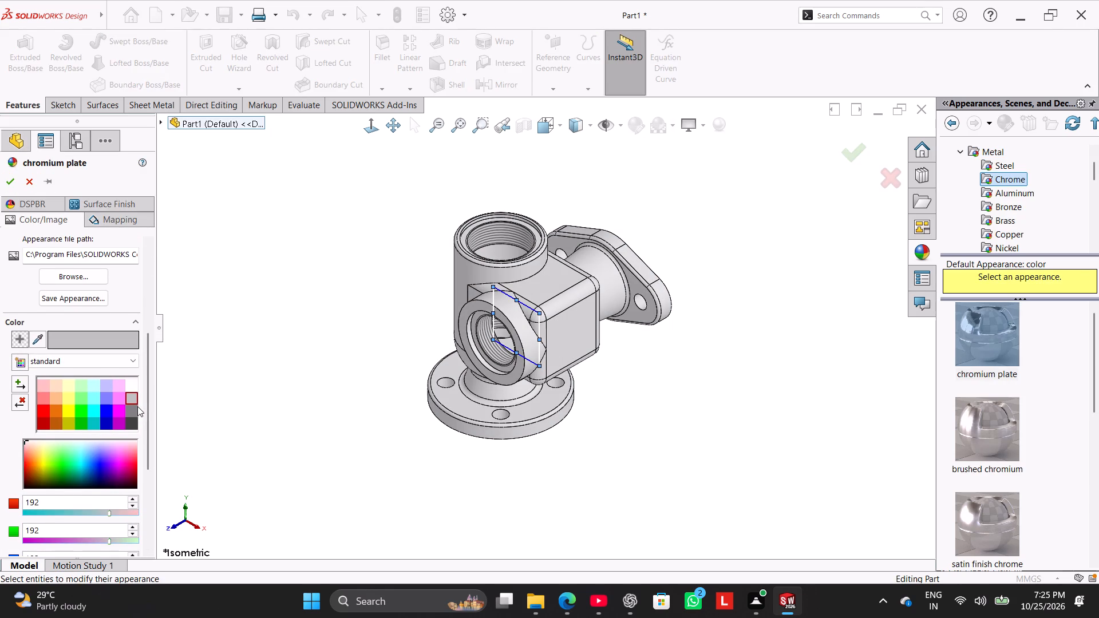
pyautogui.click(136, 406)
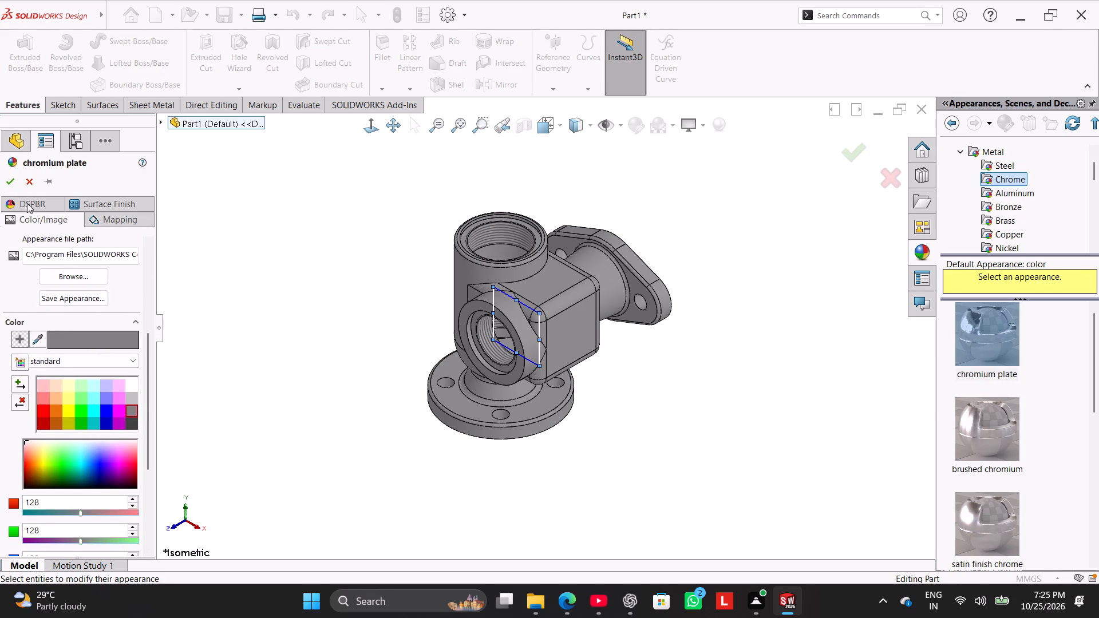
pyautogui.click(13, 177)
pyautogui.moveTo(287, 355); pyautogui.dragTo(473, 237, button='right')
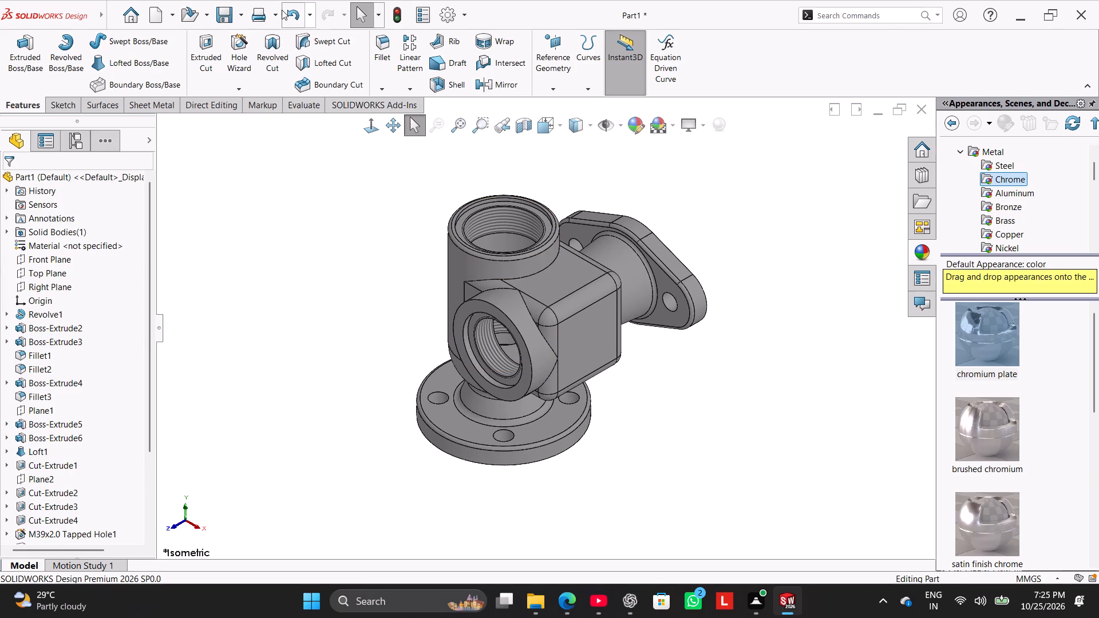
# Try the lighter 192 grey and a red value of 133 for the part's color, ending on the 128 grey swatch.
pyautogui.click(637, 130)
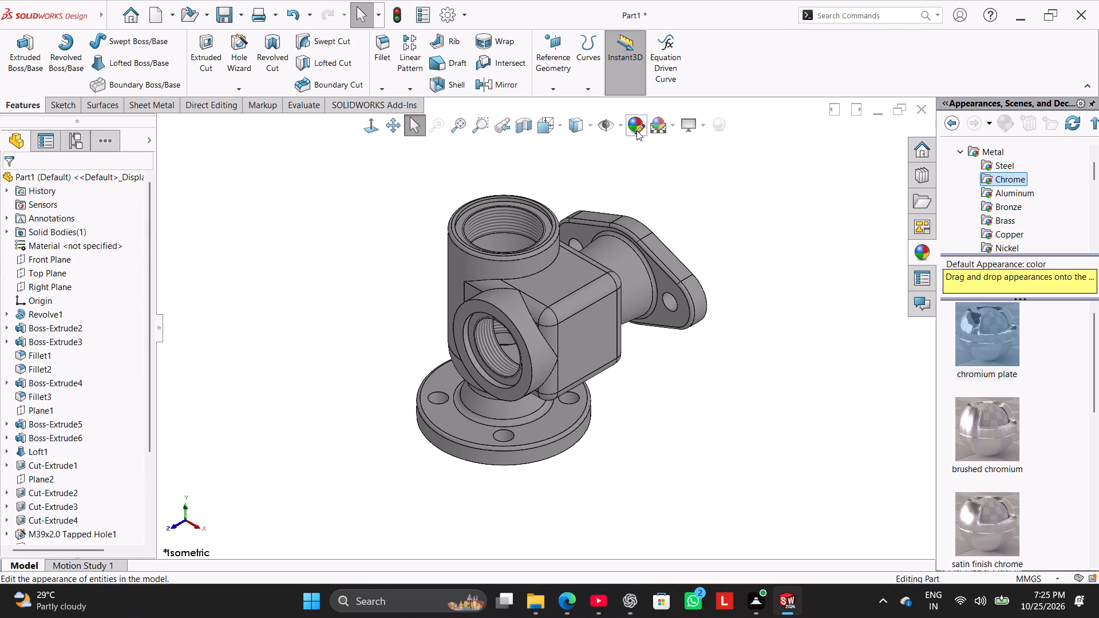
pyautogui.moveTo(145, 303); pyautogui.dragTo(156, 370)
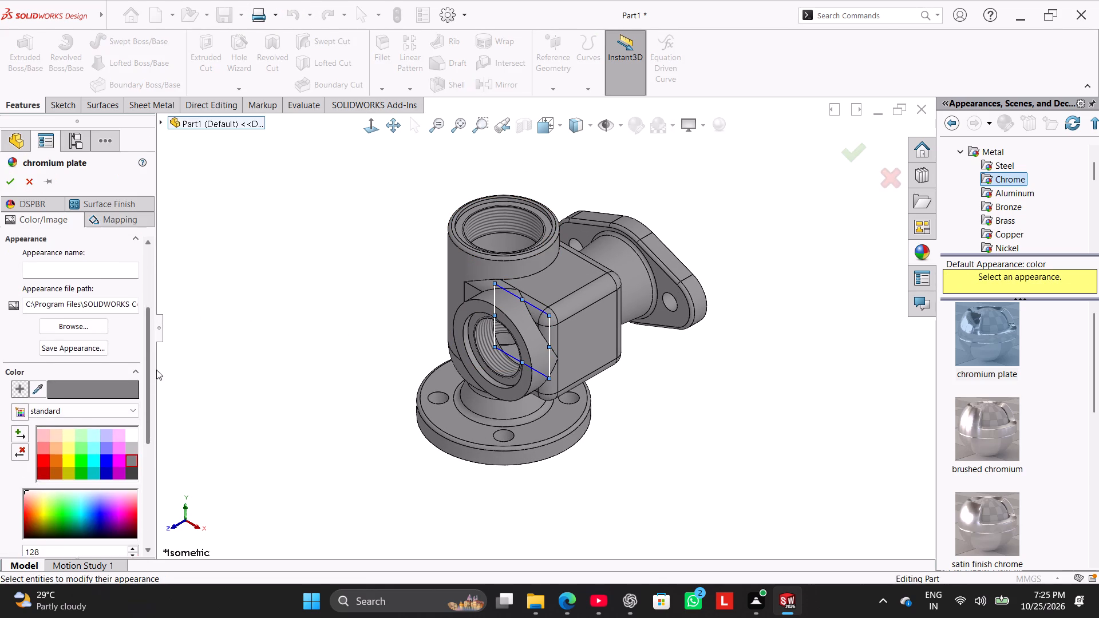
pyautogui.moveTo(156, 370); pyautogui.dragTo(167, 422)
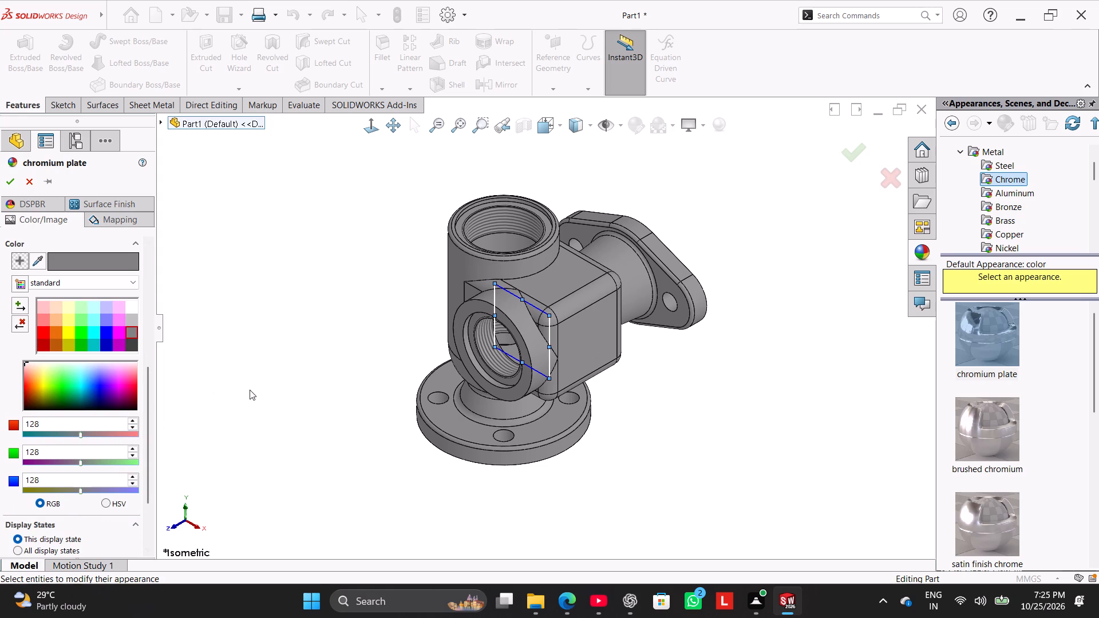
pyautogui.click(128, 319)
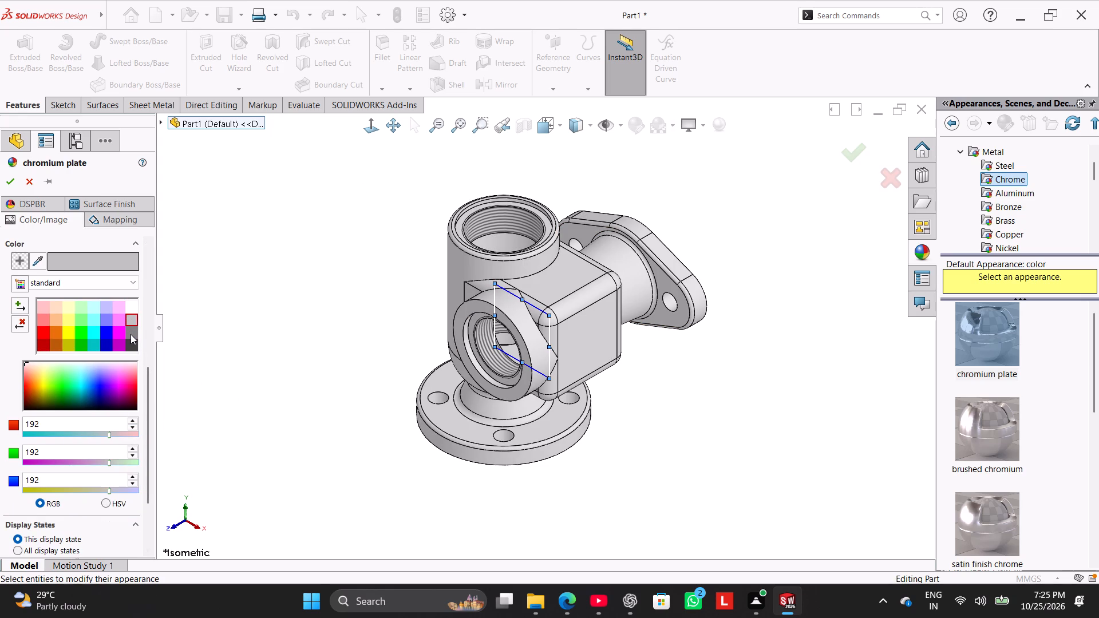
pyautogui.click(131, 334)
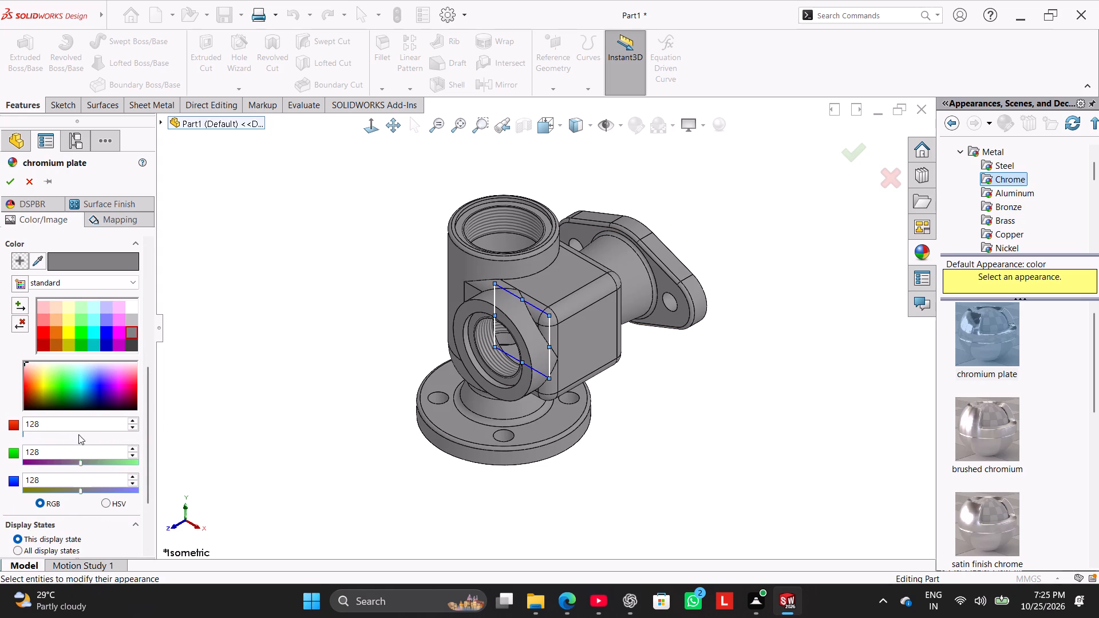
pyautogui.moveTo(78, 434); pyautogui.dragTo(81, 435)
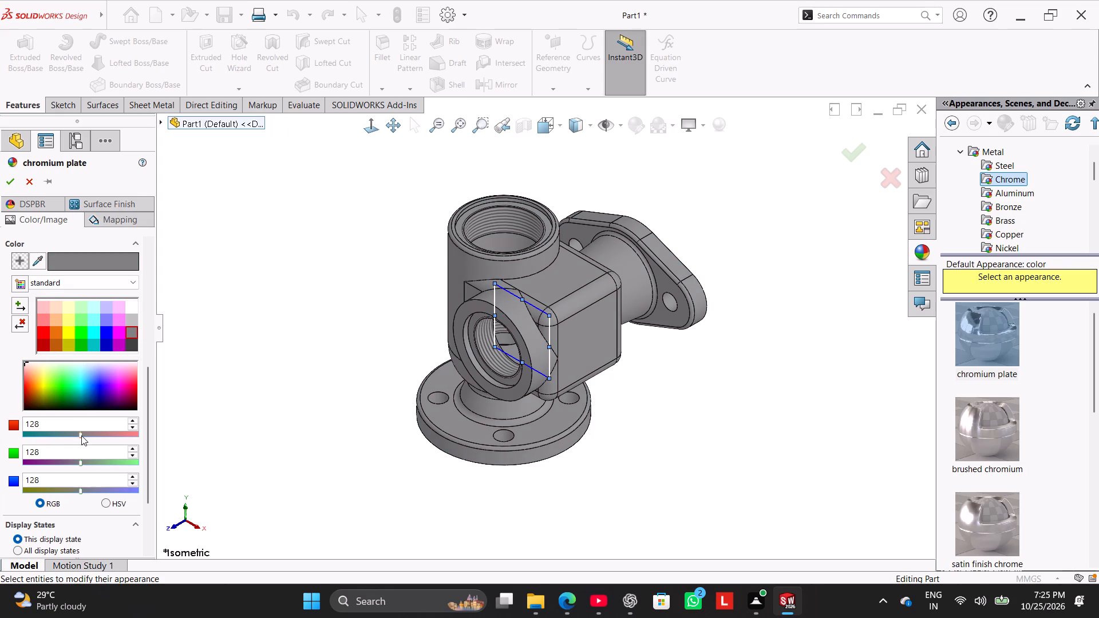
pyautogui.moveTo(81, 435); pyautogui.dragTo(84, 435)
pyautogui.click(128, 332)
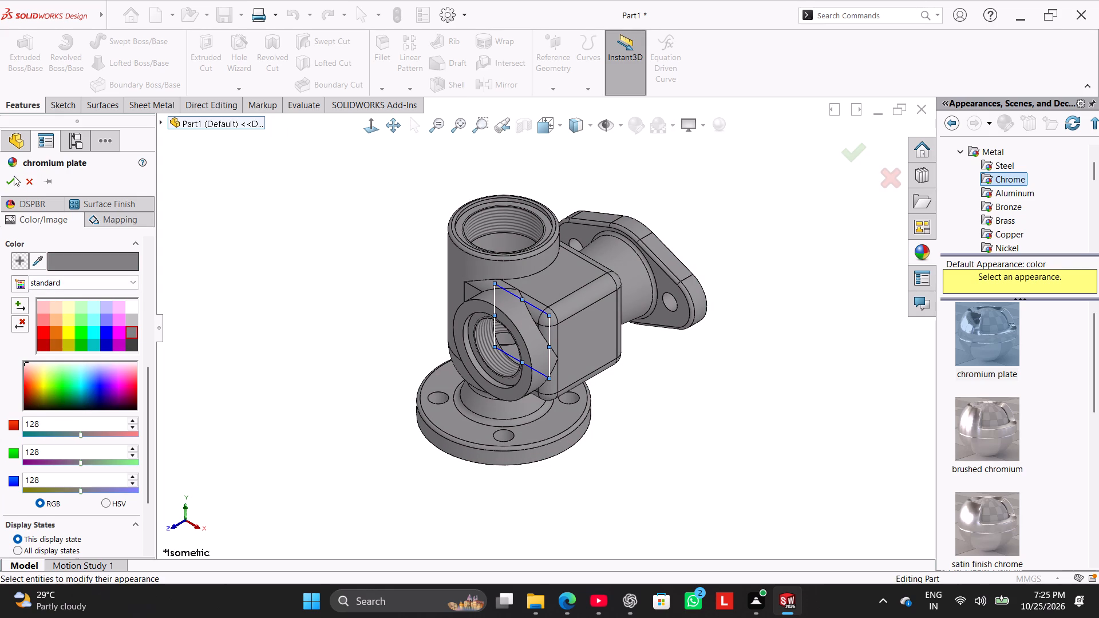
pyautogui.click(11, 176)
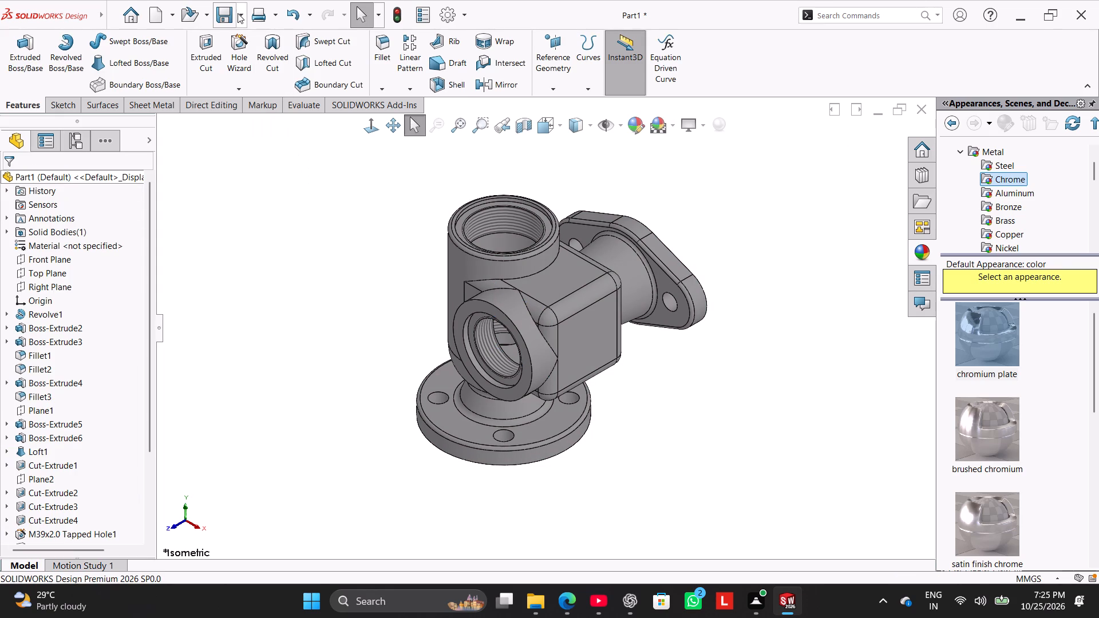
# Save the part as Flanged Valve Manifold Housing in the Worked folder.
pyautogui.click(238, 13)
pyautogui.click(254, 48)
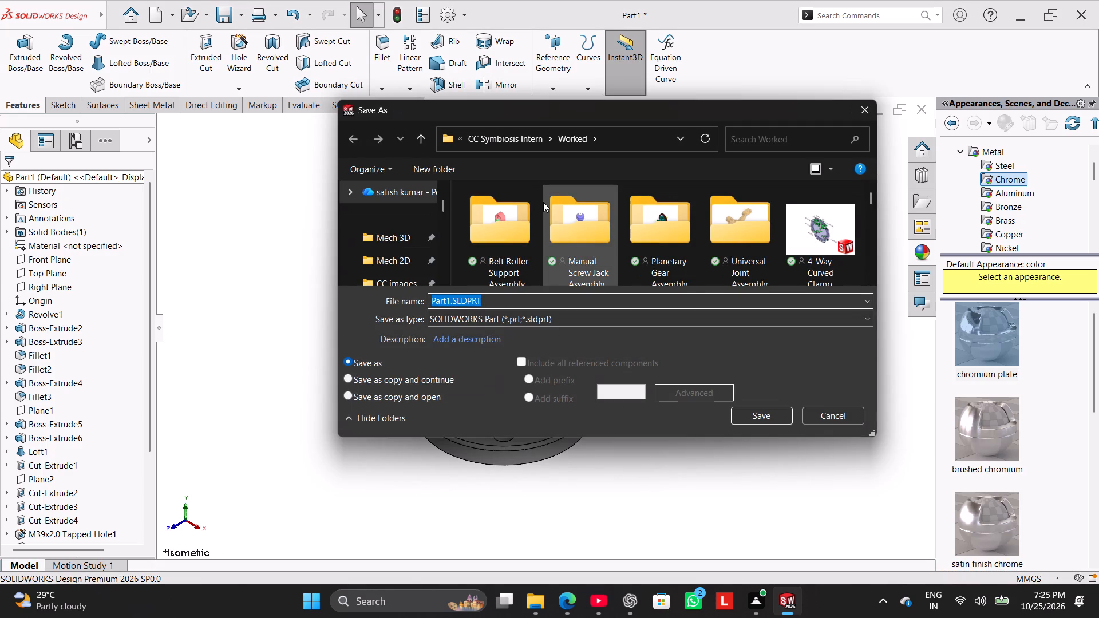
pyautogui.hotkey('ctrl', 'v')
pyautogui.moveTo(753, 411); pyautogui.dragTo(744, 407)
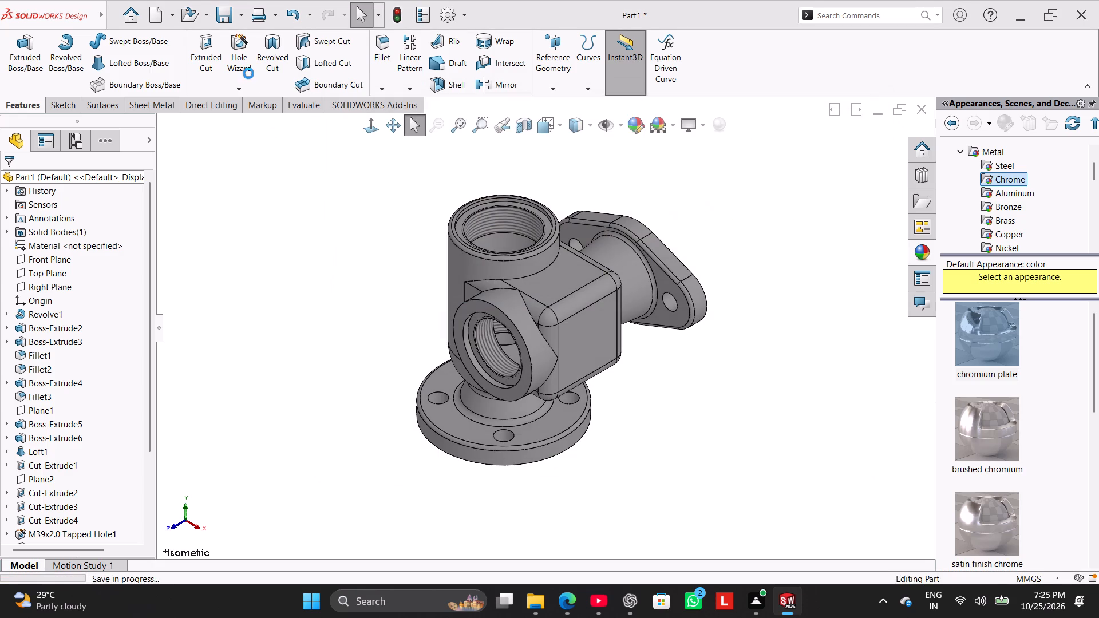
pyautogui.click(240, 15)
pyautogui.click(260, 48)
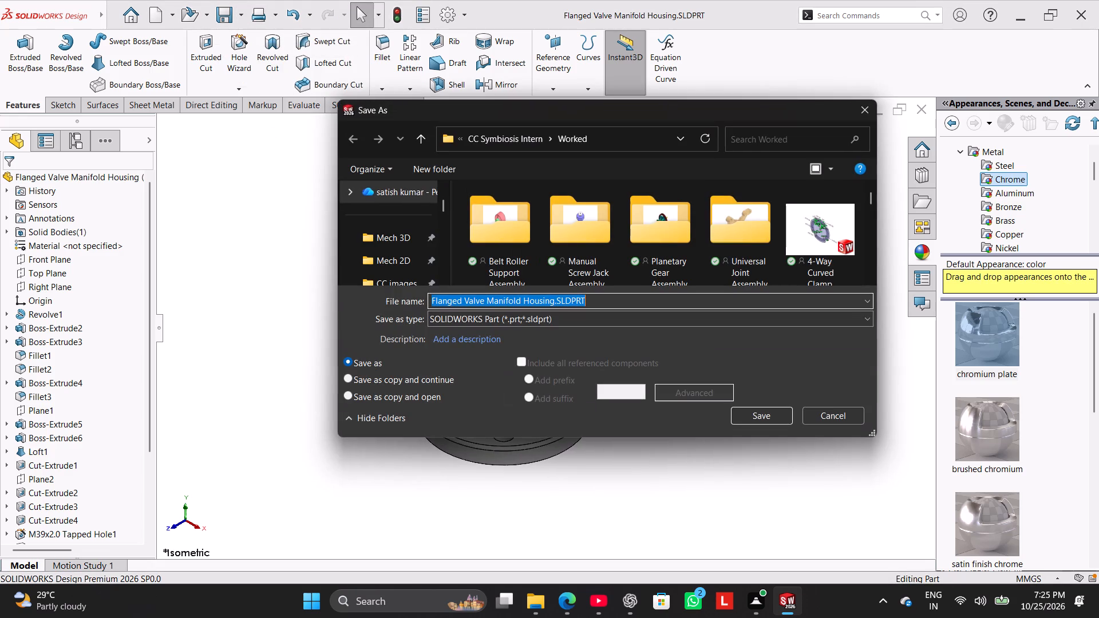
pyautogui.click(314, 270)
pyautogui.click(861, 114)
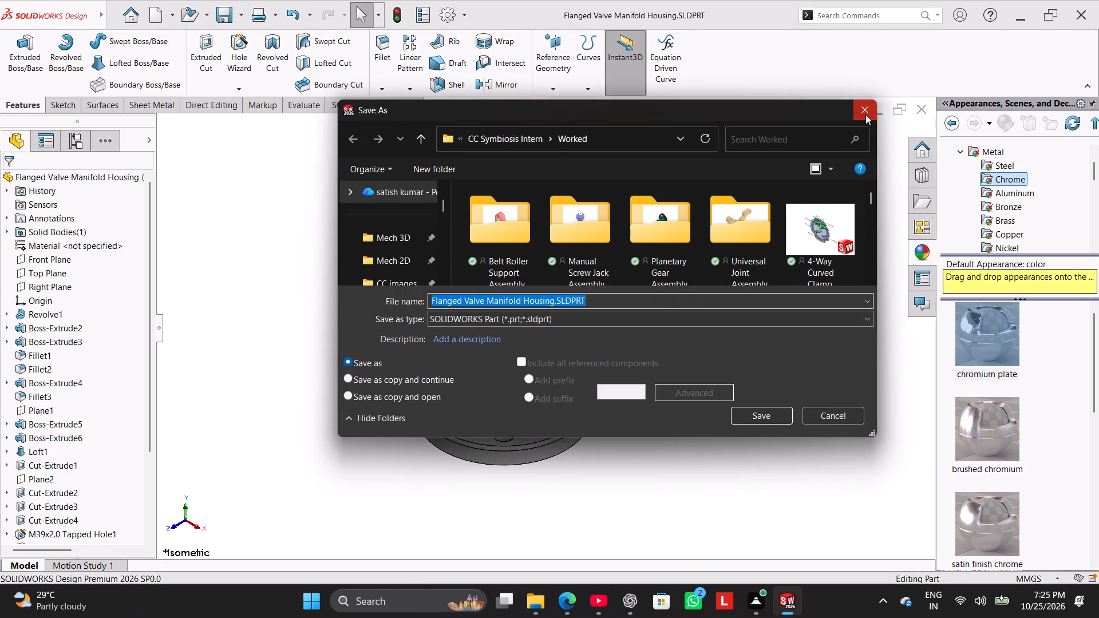
# Save a PDF copy of the model as Flanged Valve Manifold Housing.pdf in the Worked folder.
pyautogui.click(240, 14)
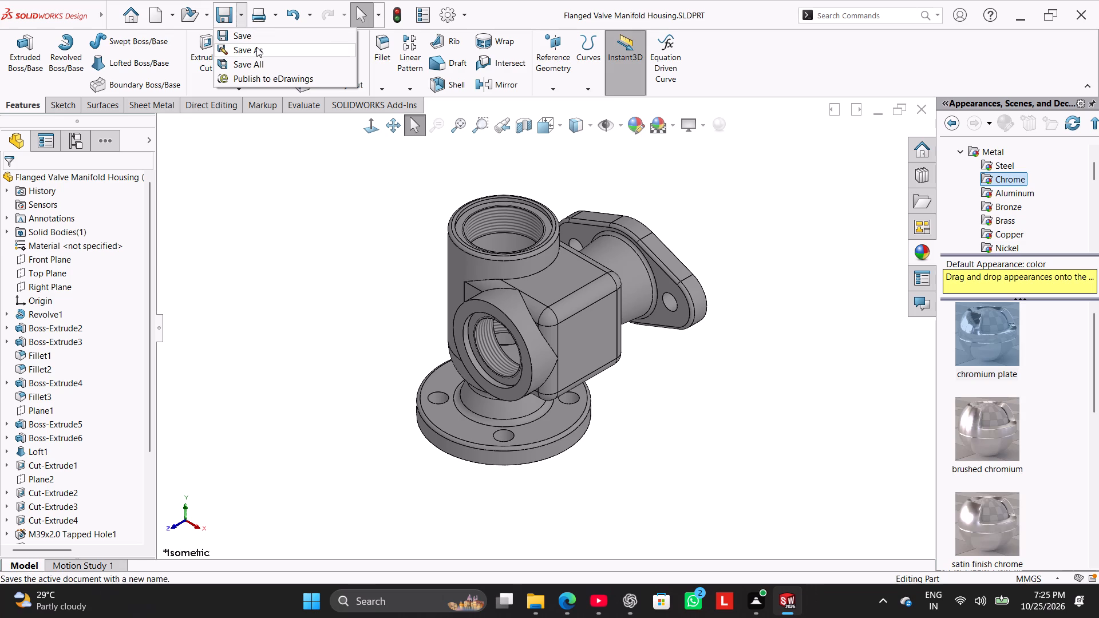
pyautogui.click(256, 47)
pyautogui.click(539, 323)
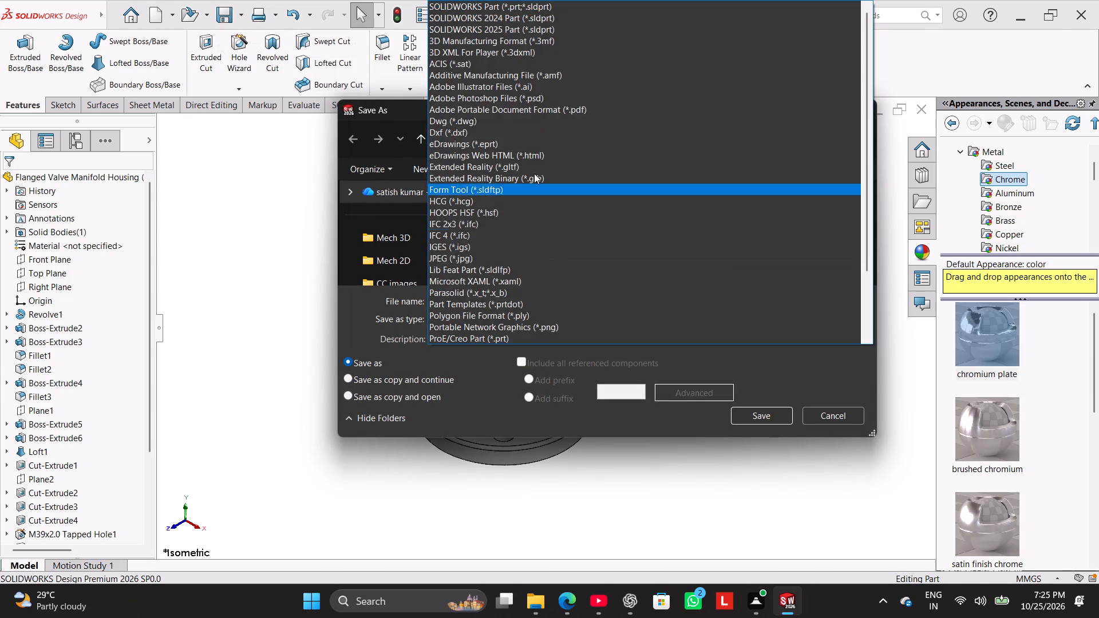
pyautogui.click(562, 109)
pyautogui.click(770, 437)
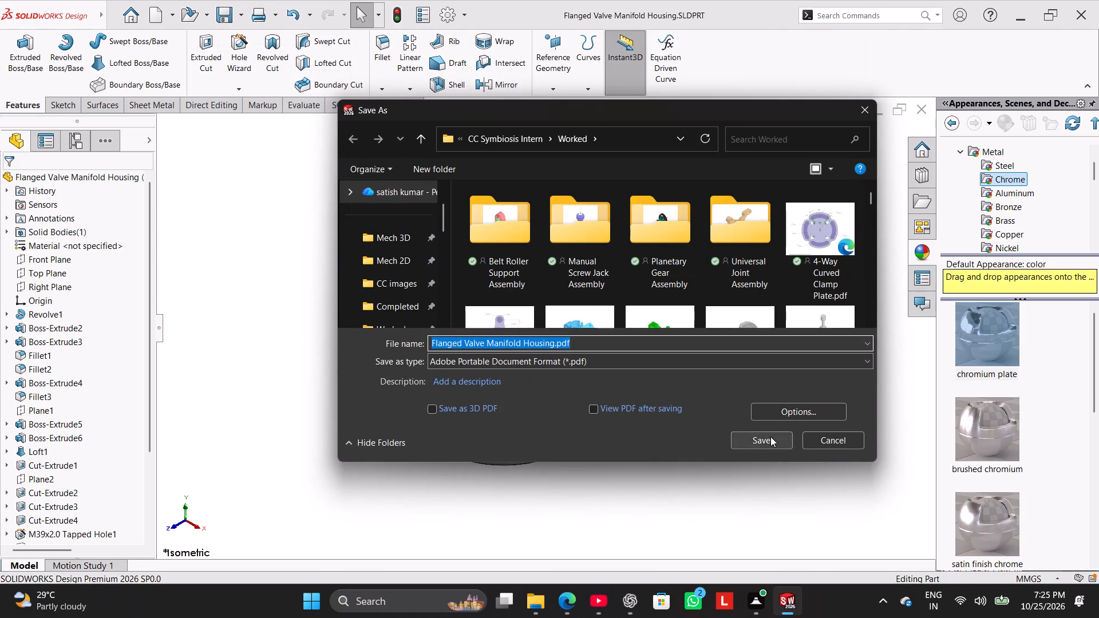